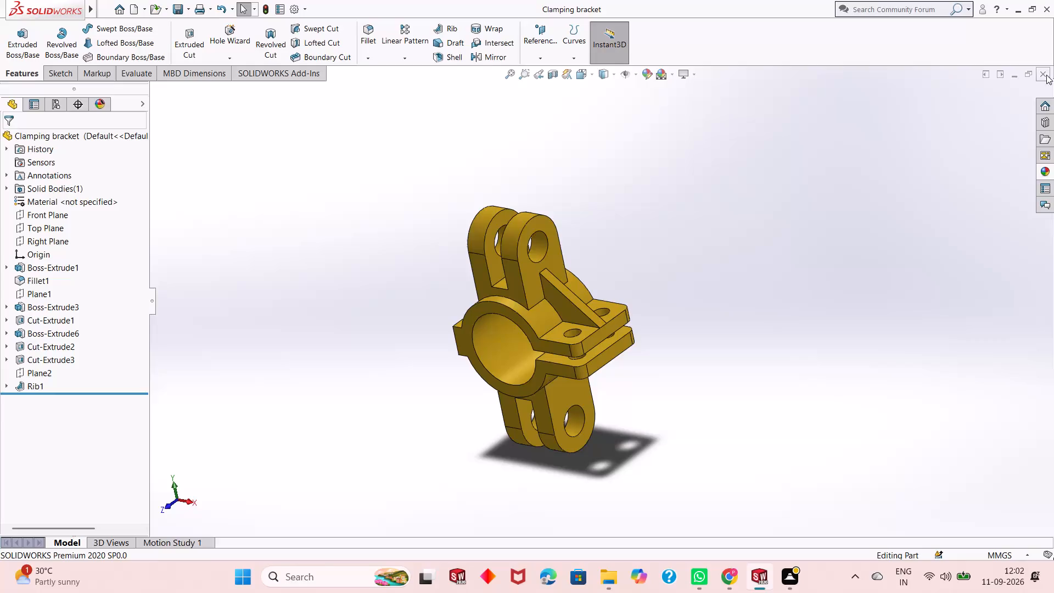
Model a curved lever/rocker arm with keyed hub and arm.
Close the Clamping bracket part and create a new part document.
{"action": "left_click", "coordinate": [1045, 76]}
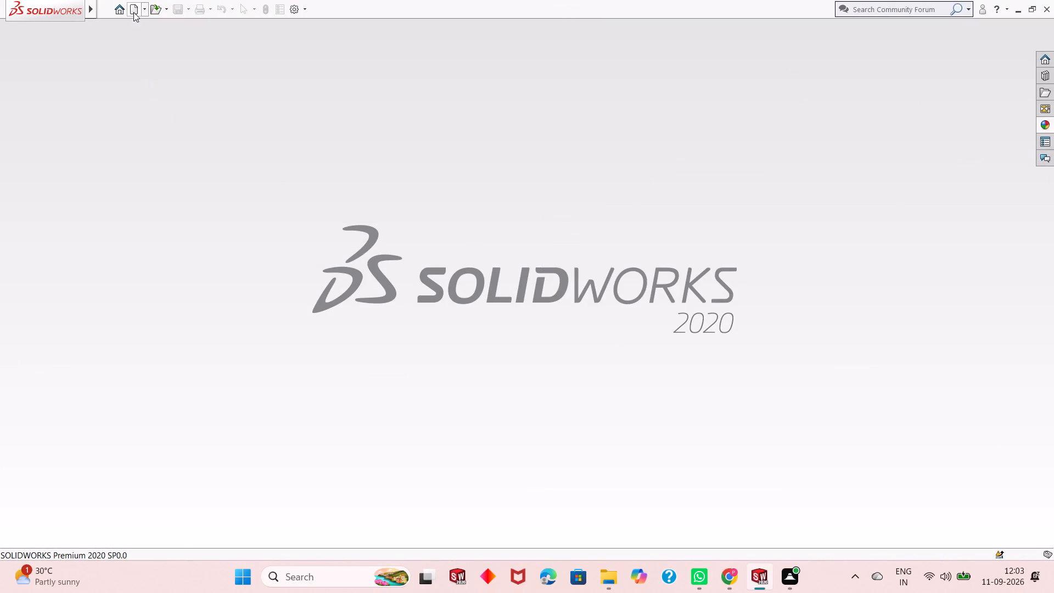
{"action": "left_click", "coordinate": [133, 12]}
{"action": "double_click", "coordinate": [253, 282]}
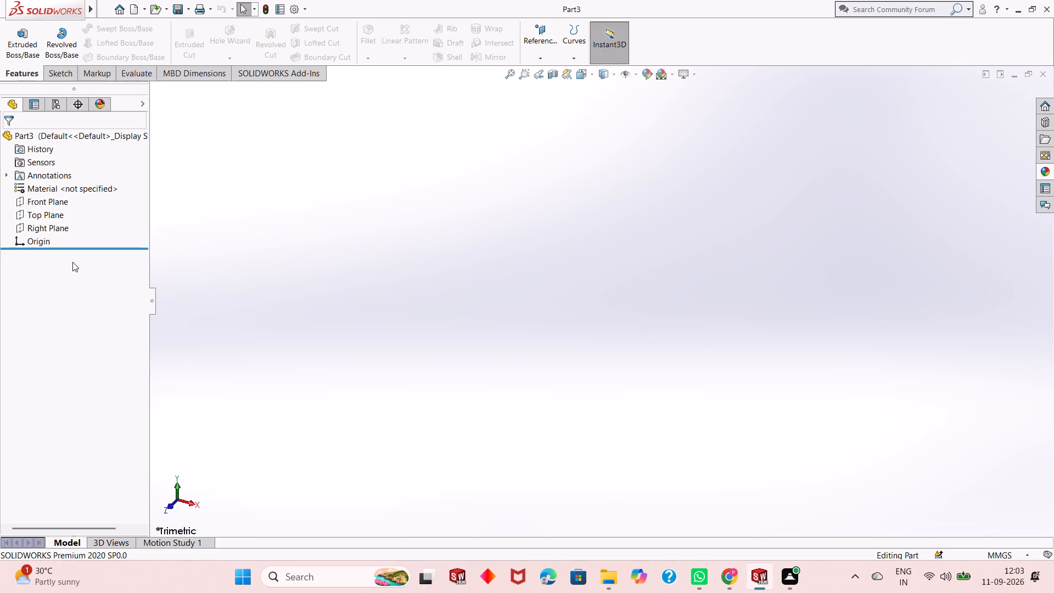
Start a sketch on the Front Plane.
{"action": "scroll", "coordinate": [72, 261], "scroll_direction": "down", "scroll_amount": 2}
{"action": "scroll", "coordinate": [43, 225], "scroll_direction": "up", "scroll_amount": 2}
{"action": "scroll", "coordinate": [49, 275], "scroll_direction": "up", "scroll_amount": 1}
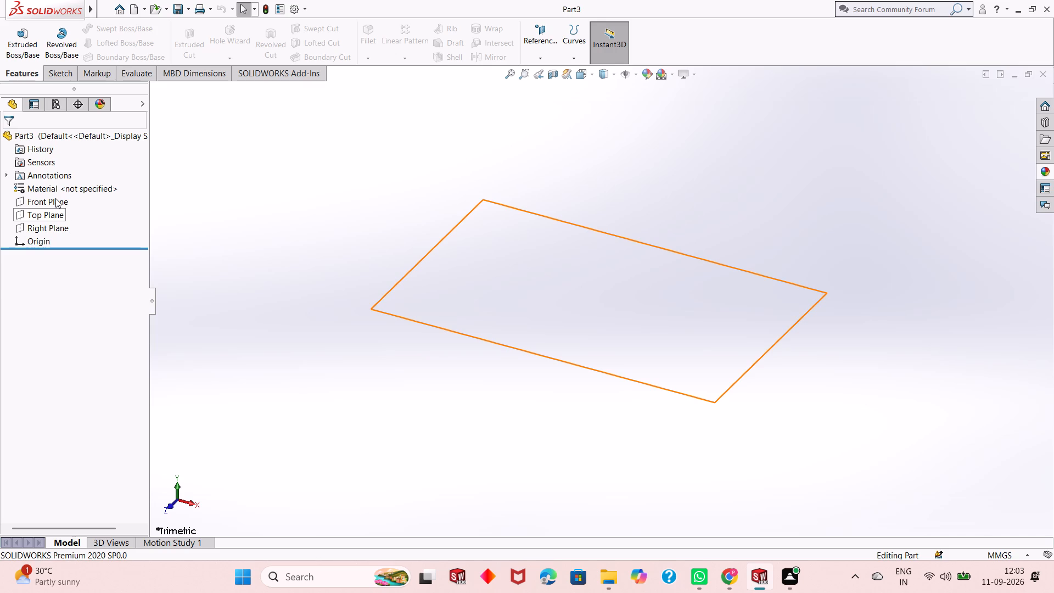
{"action": "left_click", "coordinate": [54, 200]}
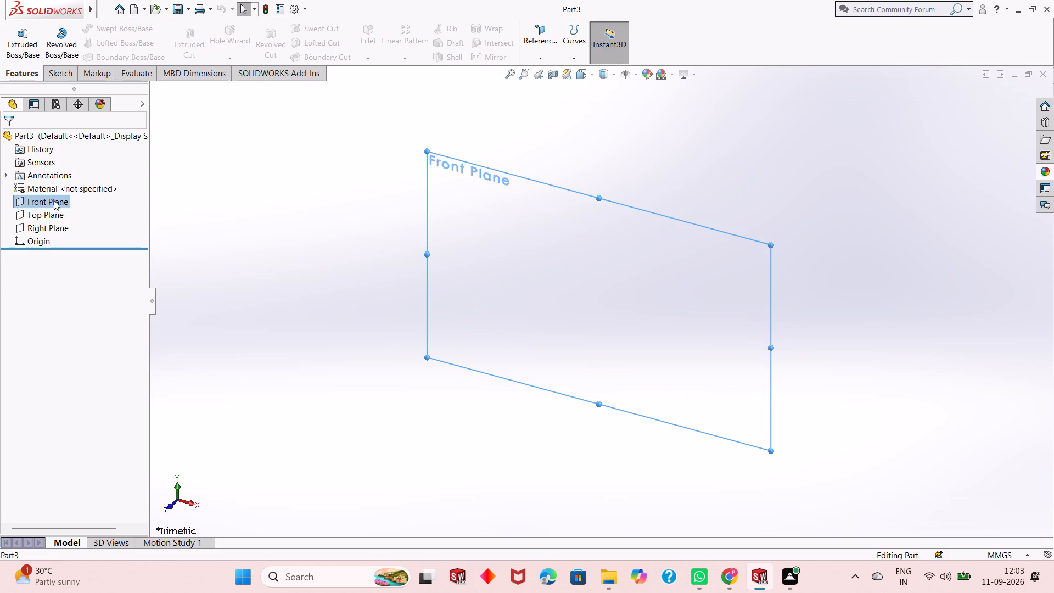
{"action": "left_click", "coordinate": [70, 188]}
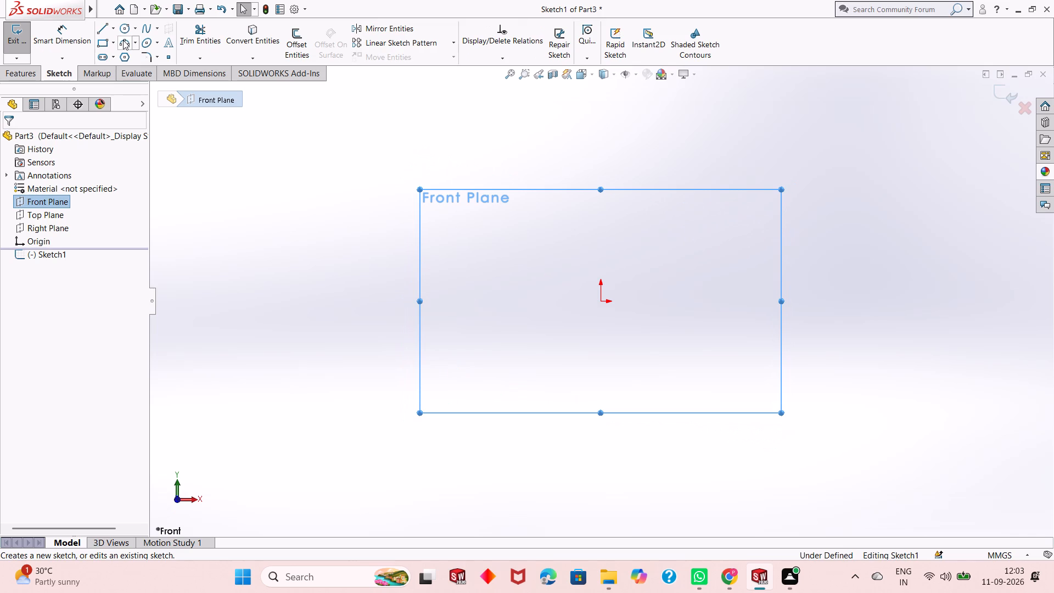
Sketch two concentric circles centred on the origin, with radii of about 25.5 mm and 11.8 mm.
{"action": "left_click", "coordinate": [126, 30]}
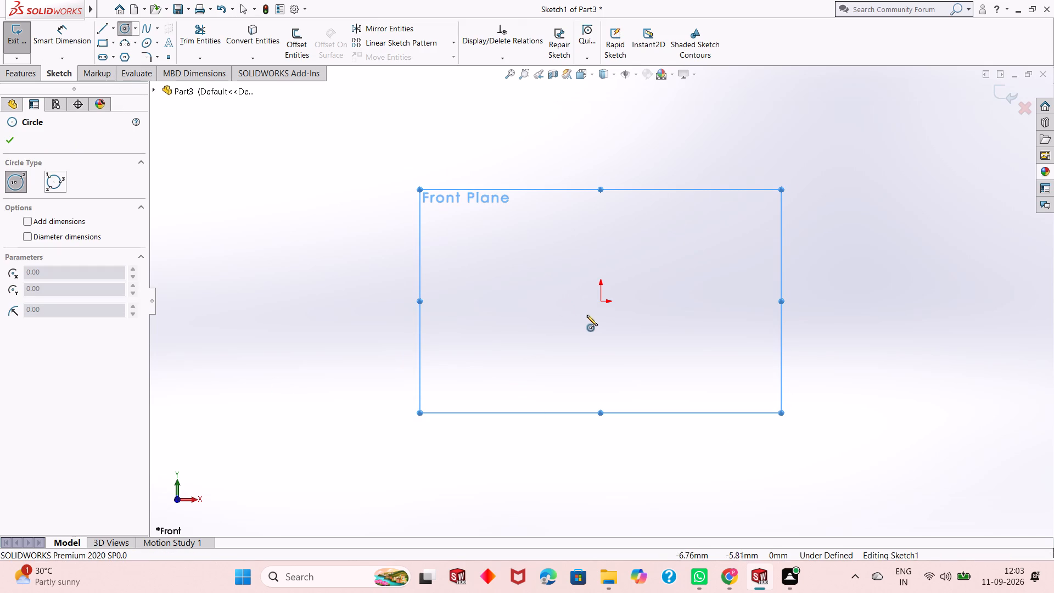
{"action": "left_click", "coordinate": [598, 303]}
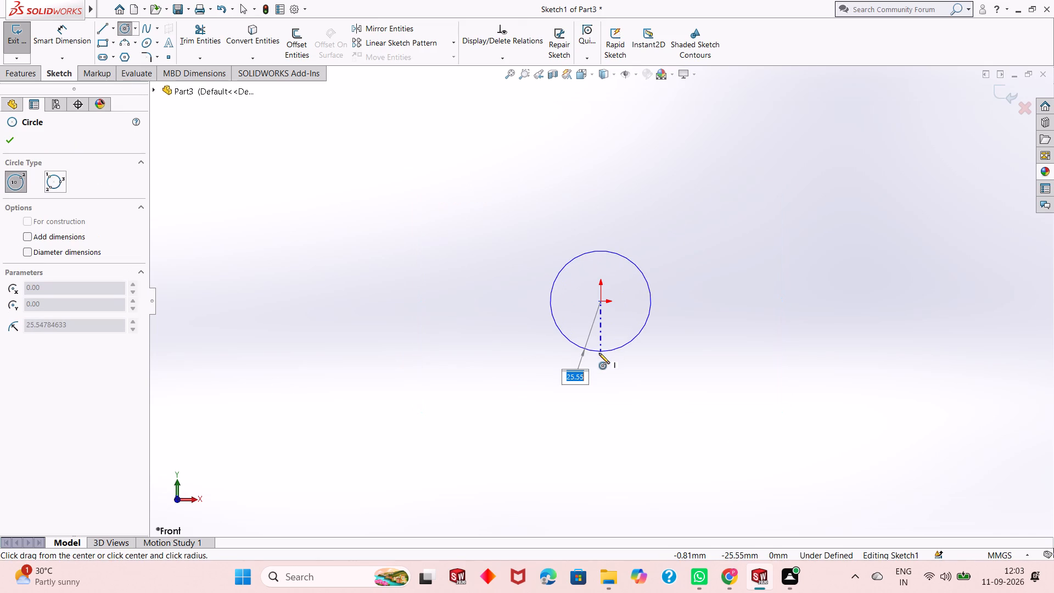
{"action": "left_click", "coordinate": [599, 353]}
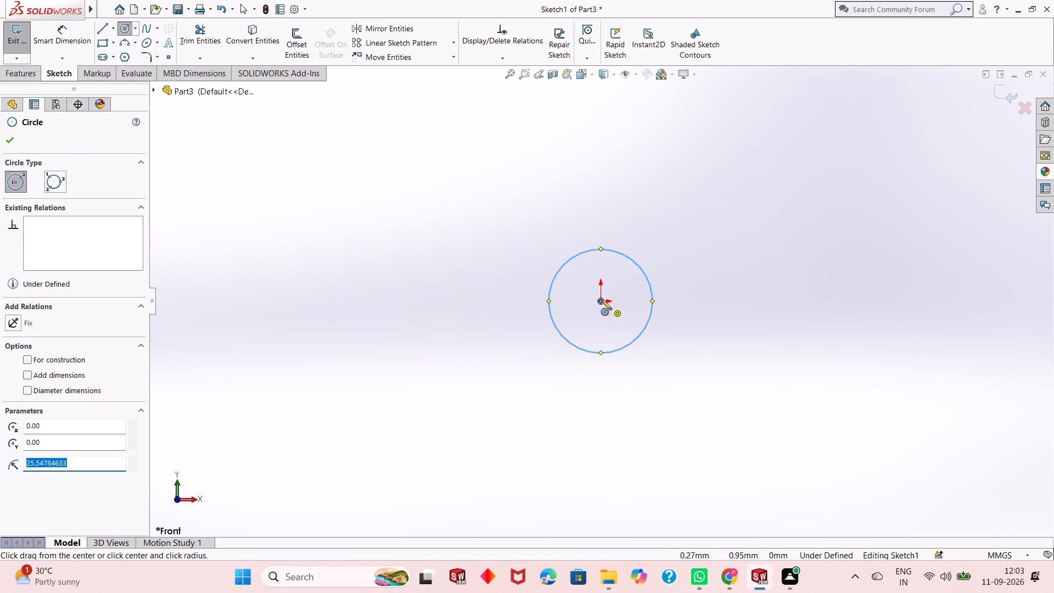
{"action": "left_click", "coordinate": [601, 299]}
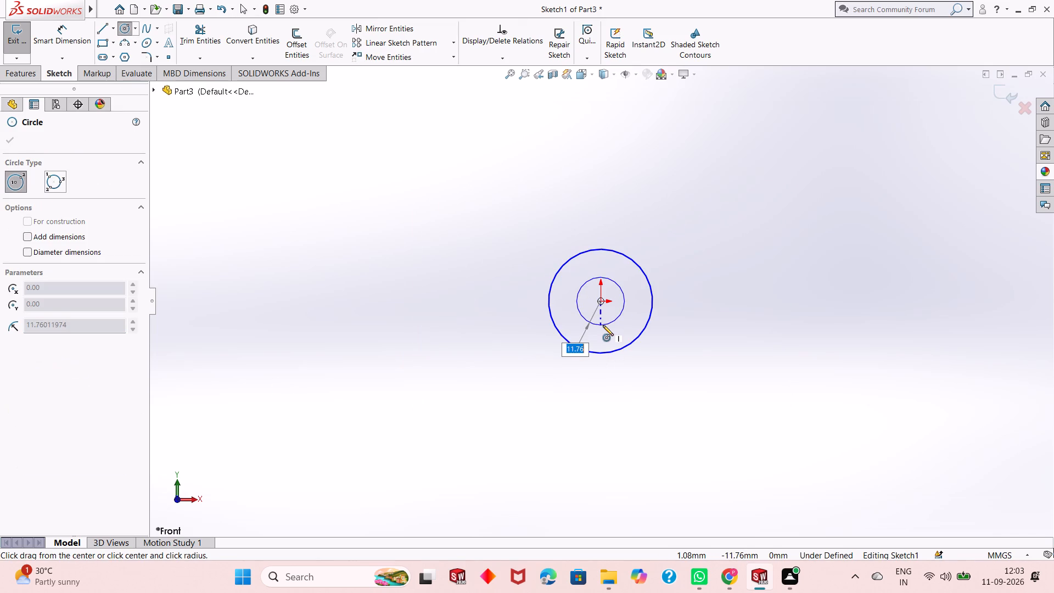
{"action": "left_click", "coordinate": [603, 325]}
{"action": "right_click", "coordinate": [664, 370]}
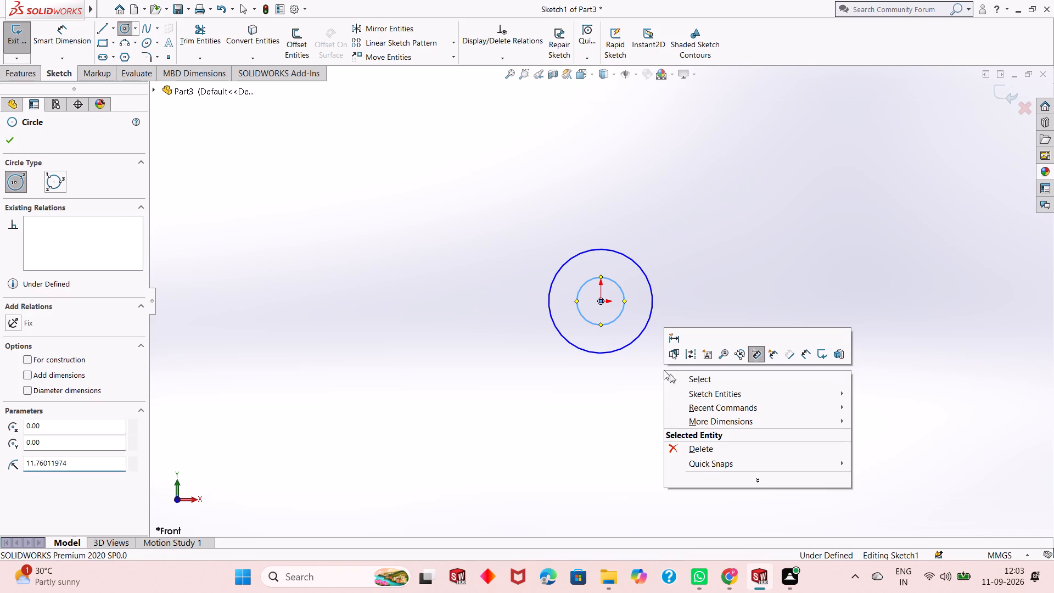
{"action": "left_click", "coordinate": [672, 375]}
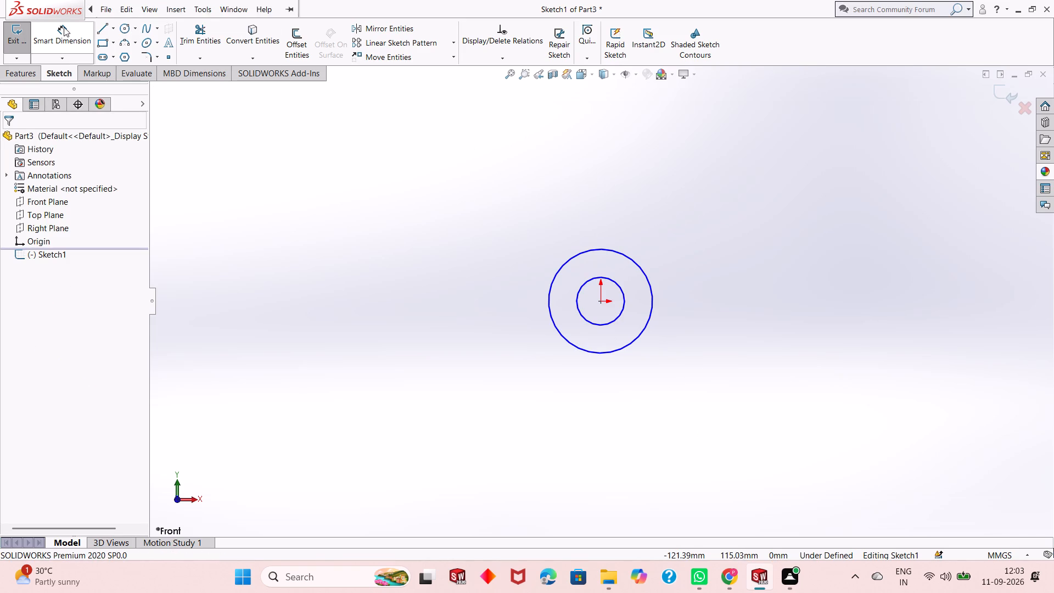
Dimension the two circles at the origin, setting the outer diameter to 68 mm and the inner diameter to 36 mm.
{"action": "left_click", "coordinate": [64, 30]}
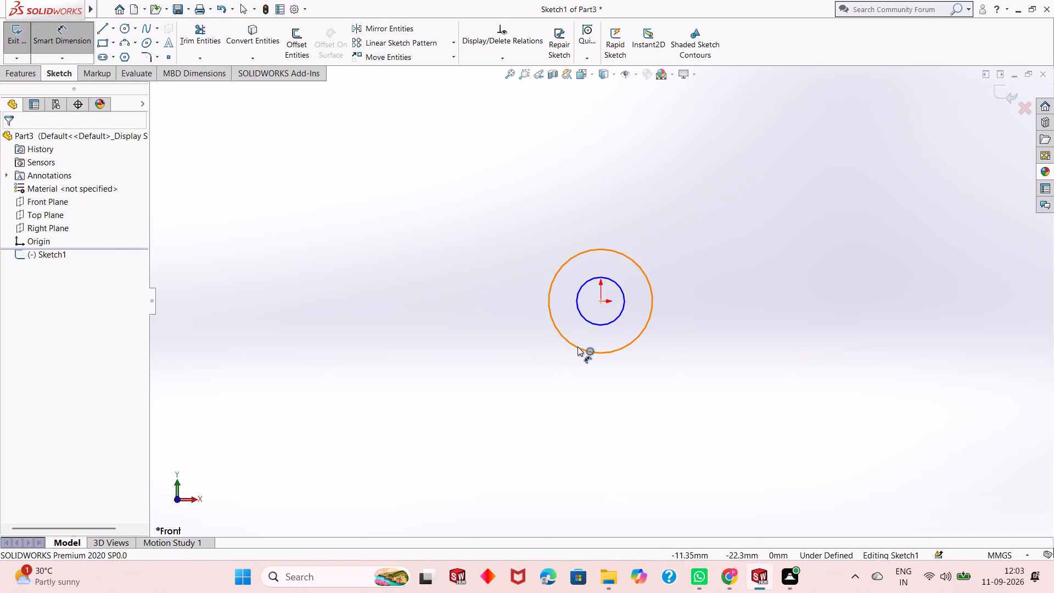
{"action": "left_click", "coordinate": [578, 346]}
{"action": "left_click", "coordinate": [484, 428]}
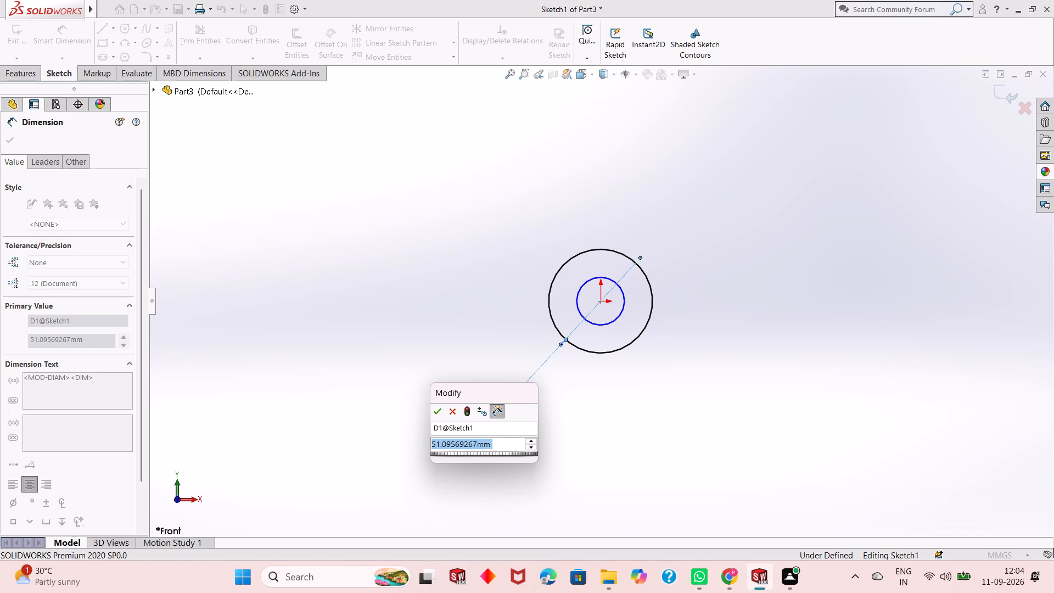
{"action": "type", "text": "68"}
{"action": "key", "text": "Return"}
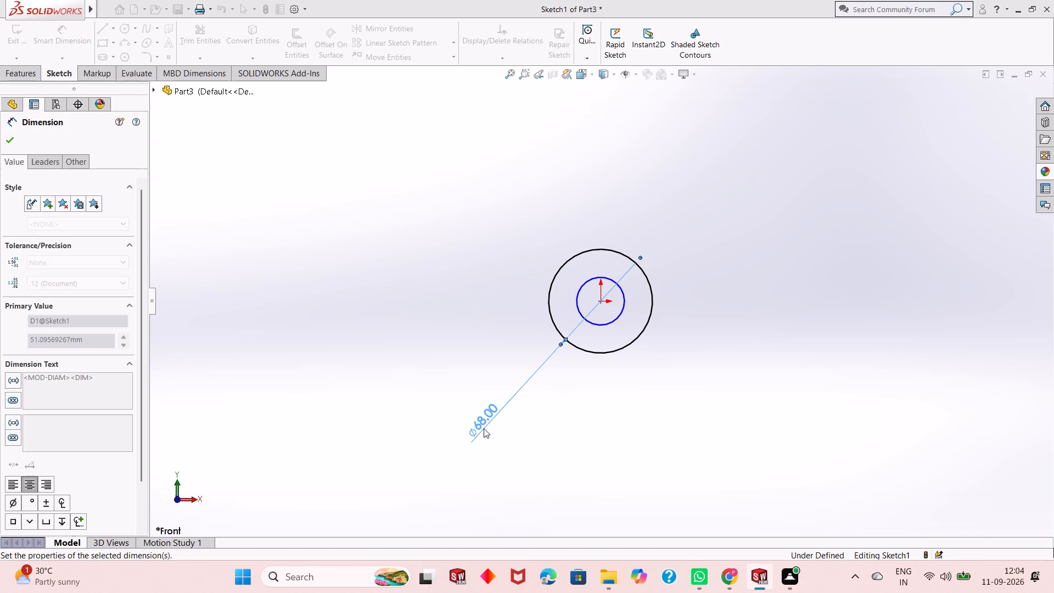
{"action": "left_click", "coordinate": [610, 322]}
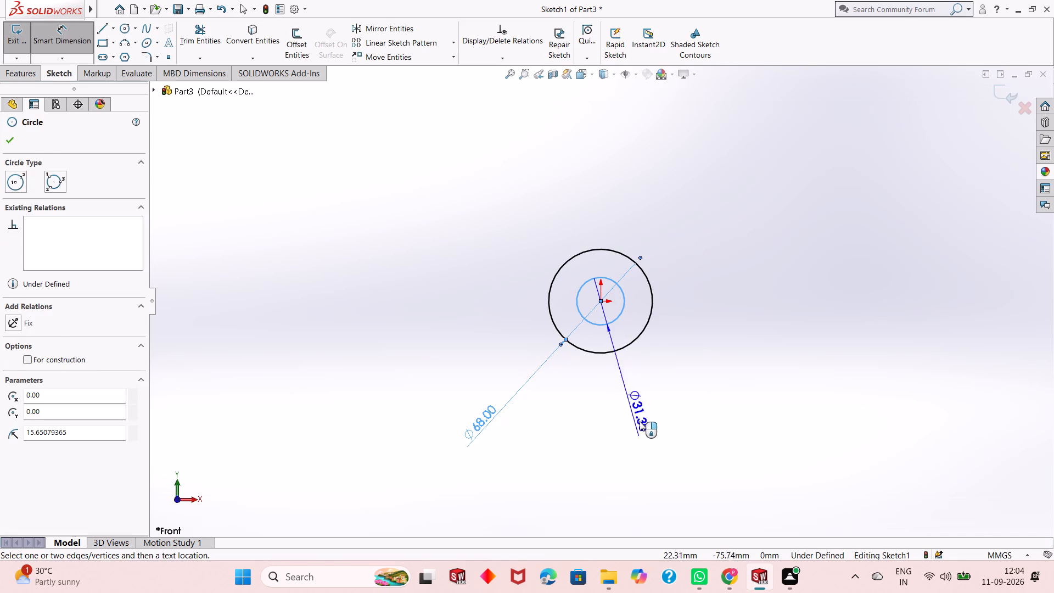
{"action": "left_click", "coordinate": [641, 422]}
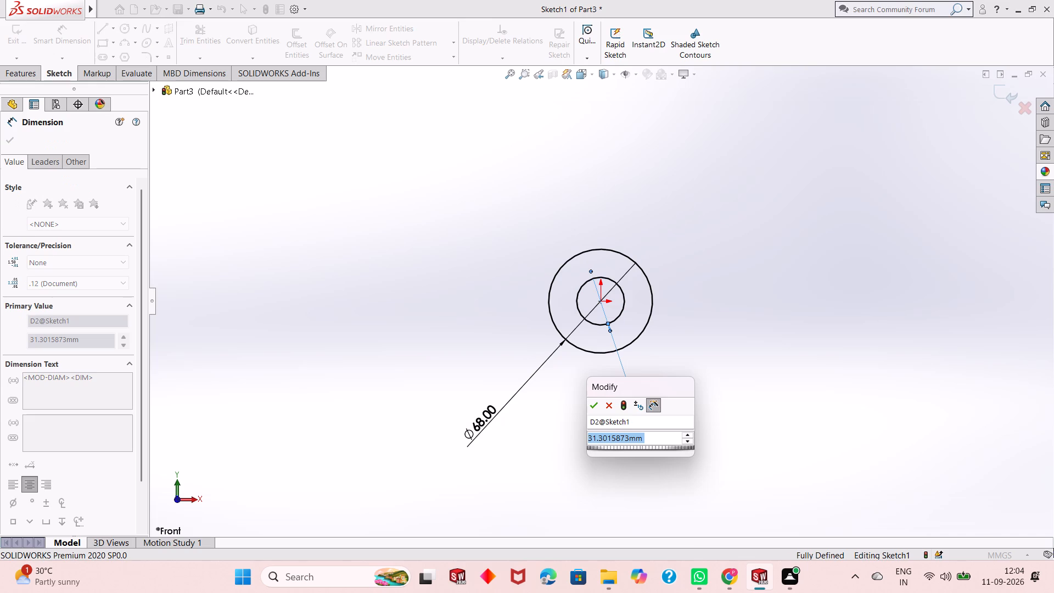
{"action": "type", "text": "36"}
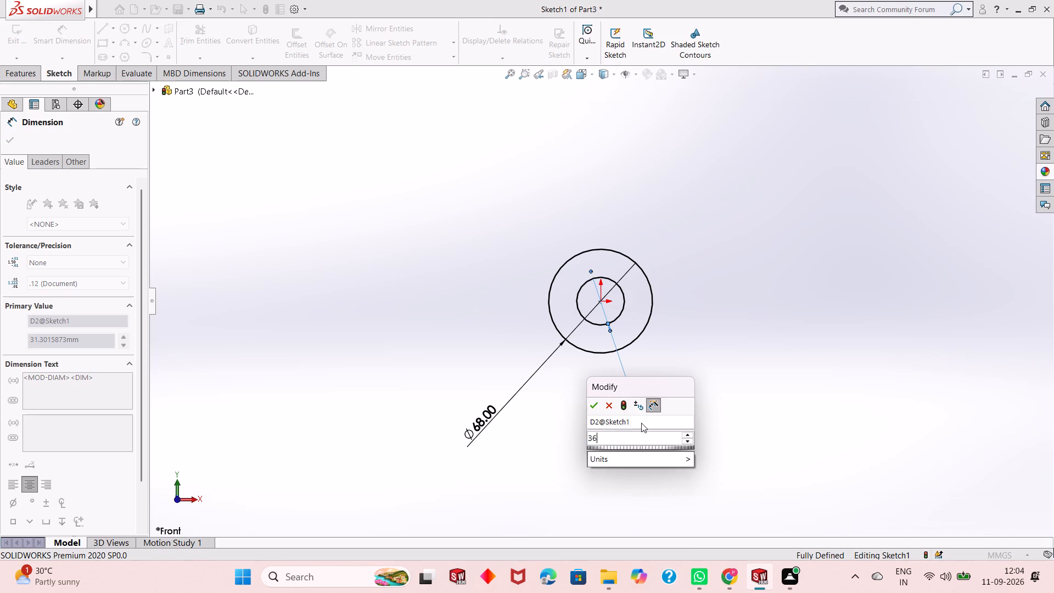
{"action": "key", "text": "Return"}
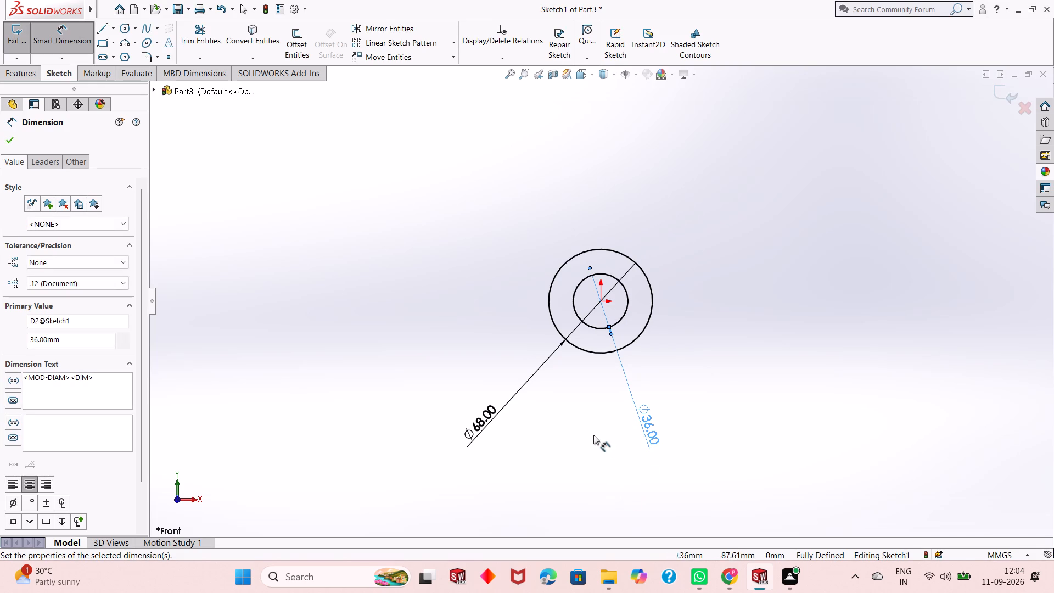
{"action": "right_click", "coordinate": [565, 437]}
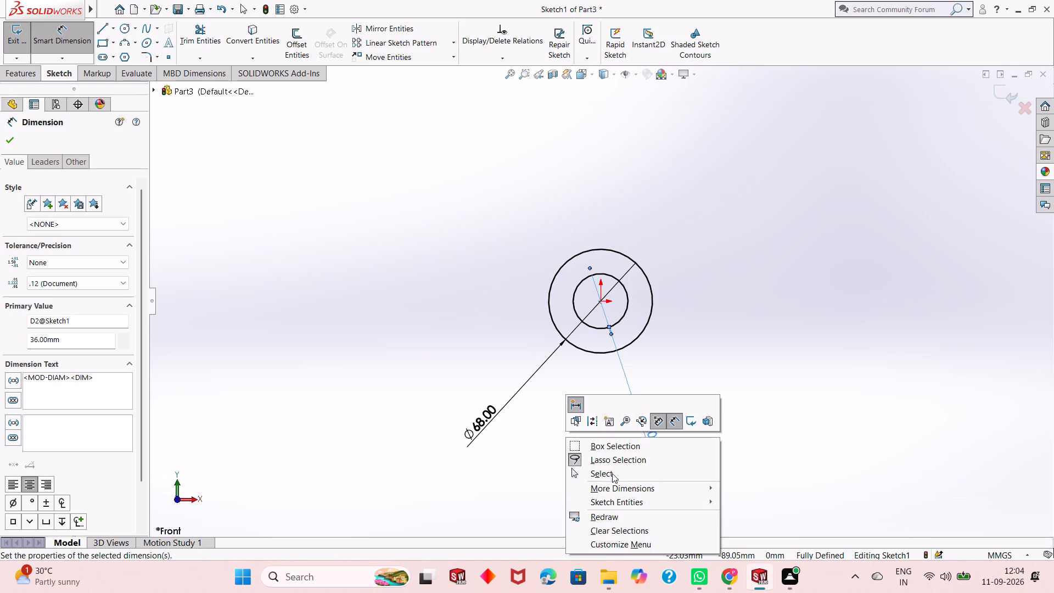
{"action": "left_click", "coordinate": [612, 473]}
Sketch two concentric circles centred about 155 mm right of and 16 mm below the origin, with radii of about 27.7 mm and 12.1 mm.
{"action": "scroll", "coordinate": [587, 301], "scroll_direction": "up", "scroll_amount": 1}
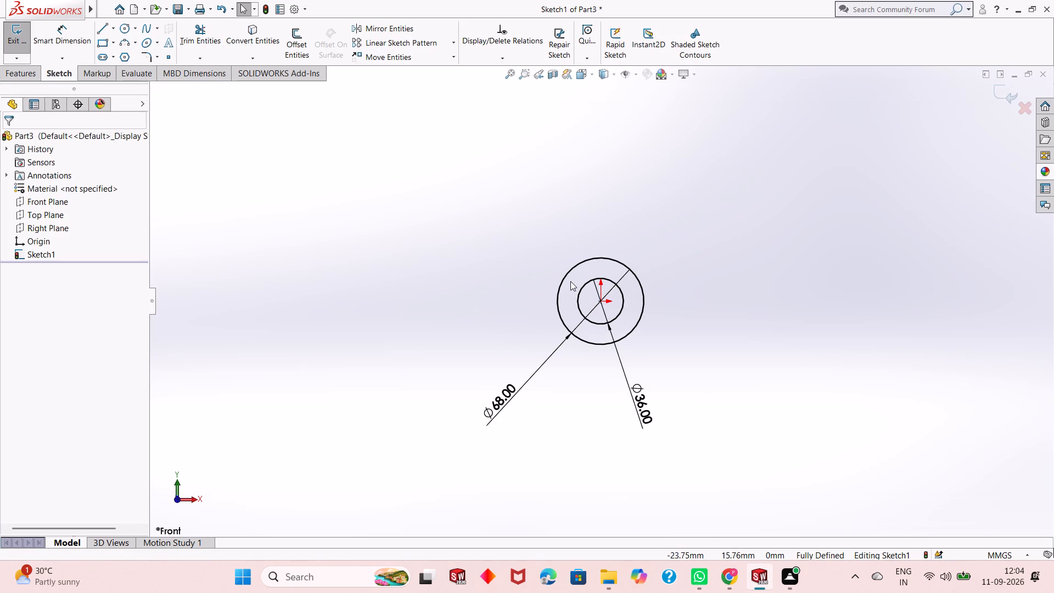
{"action": "scroll", "coordinate": [570, 281], "scroll_direction": "up", "scroll_amount": 2}
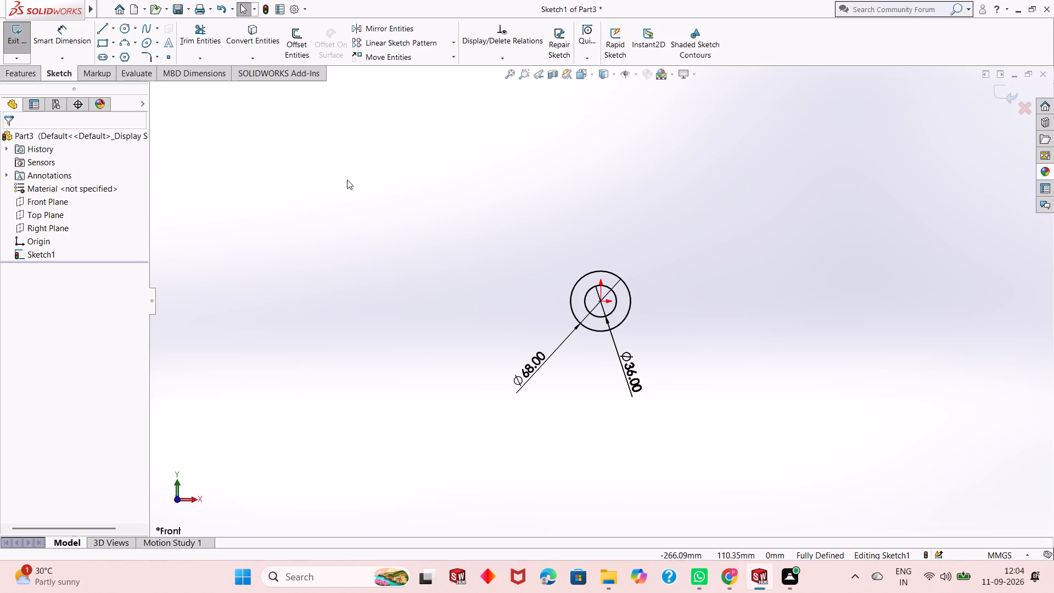
{"action": "left_click", "coordinate": [125, 29]}
{"action": "scroll", "coordinate": [591, 323], "scroll_direction": "up", "scroll_amount": 2}
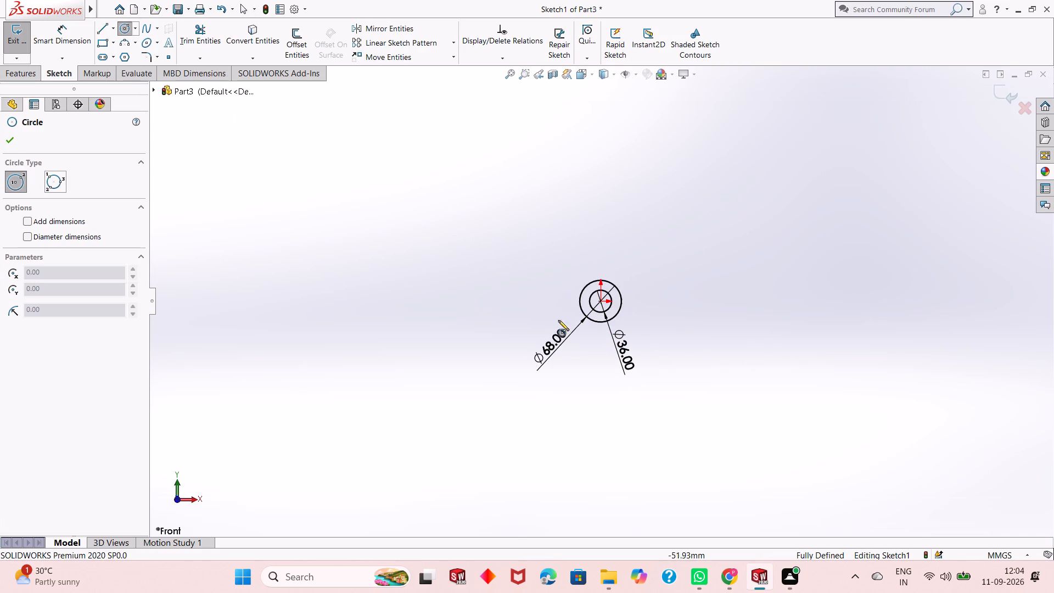
{"action": "scroll", "coordinate": [633, 311], "scroll_direction": "down", "scroll_amount": 3}
{"action": "scroll", "coordinate": [579, 307], "scroll_direction": "up", "scroll_amount": 2}
{"action": "scroll", "coordinate": [616, 310], "scroll_direction": "down", "scroll_amount": 4}
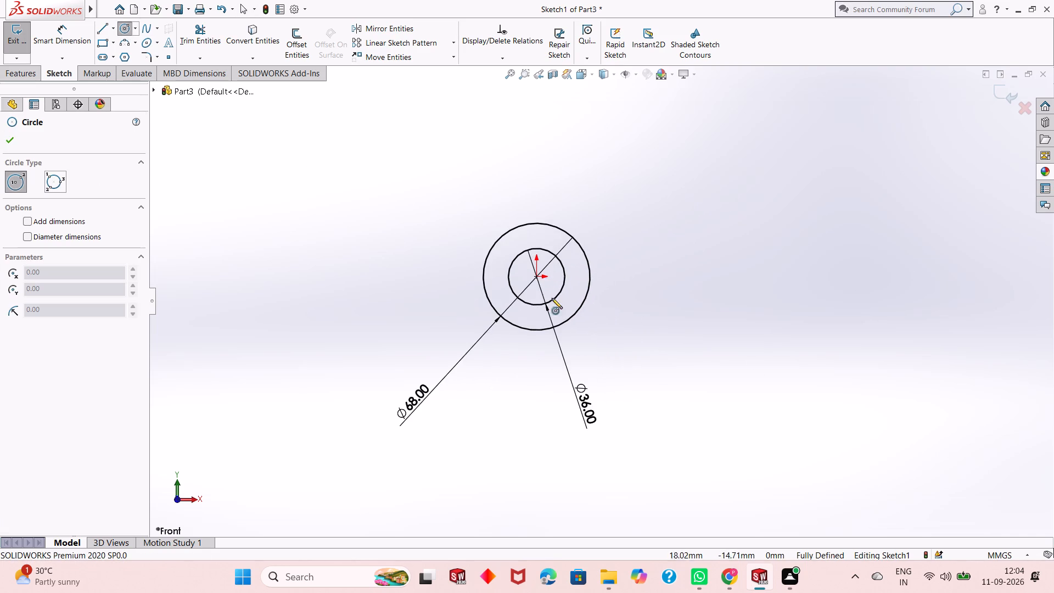
{"action": "scroll", "coordinate": [528, 300], "scroll_direction": "up", "scroll_amount": 1}
{"action": "scroll", "coordinate": [623, 337], "scroll_direction": "down", "scroll_amount": 1}
{"action": "scroll", "coordinate": [538, 310], "scroll_direction": "up", "scroll_amount": 3}
{"action": "scroll", "coordinate": [662, 356], "scroll_direction": "down", "scroll_amount": 2}
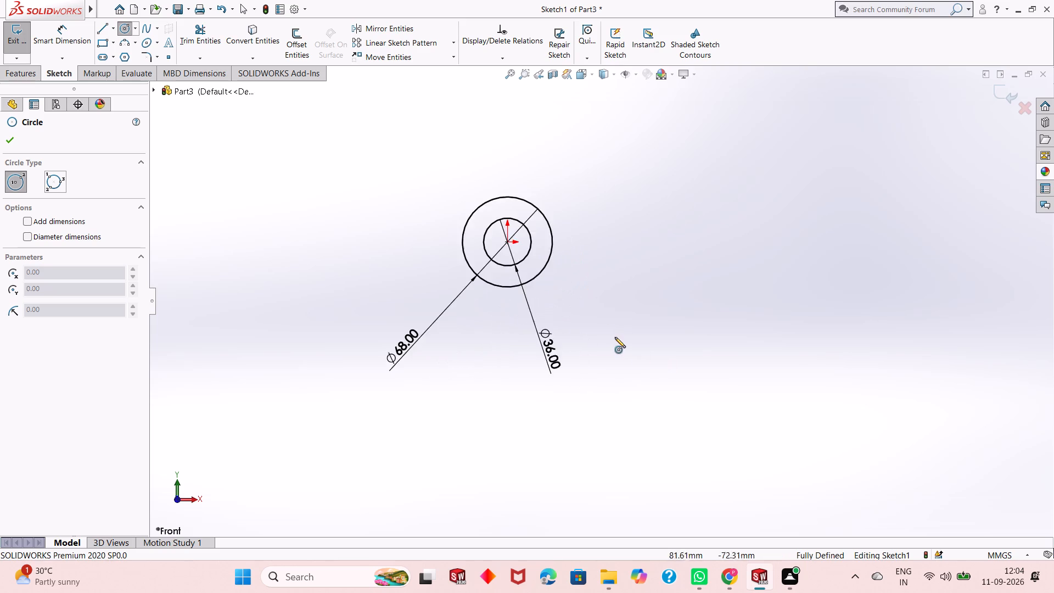
{"action": "scroll", "coordinate": [615, 337], "scroll_direction": "down", "scroll_amount": 2}
{"action": "scroll", "coordinate": [649, 318], "scroll_direction": "up", "scroll_amount": 4}
{"action": "scroll", "coordinate": [633, 239], "scroll_direction": "down", "scroll_amount": 2}
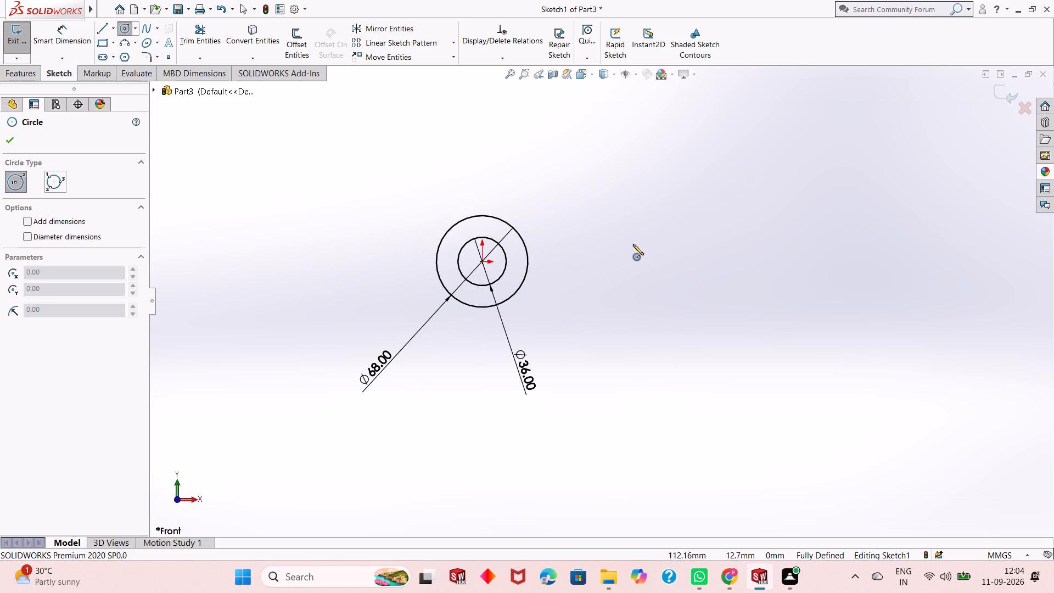
{"action": "scroll", "coordinate": [616, 343], "scroll_direction": "up", "scroll_amount": 1}
{"action": "scroll", "coordinate": [611, 348], "scroll_direction": "down", "scroll_amount": 1}
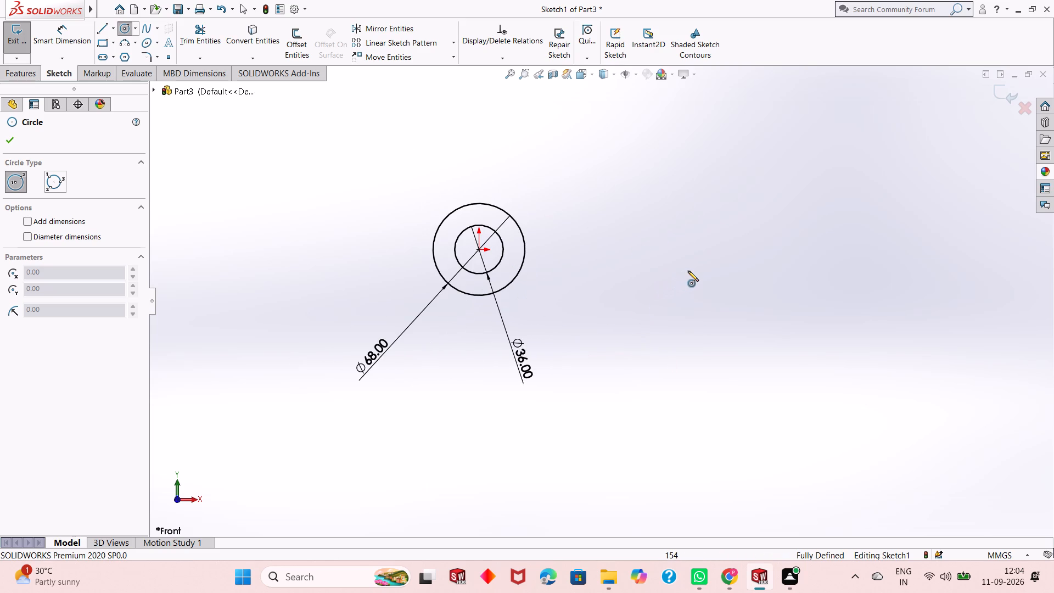
{"action": "left_click", "coordinate": [688, 271]}
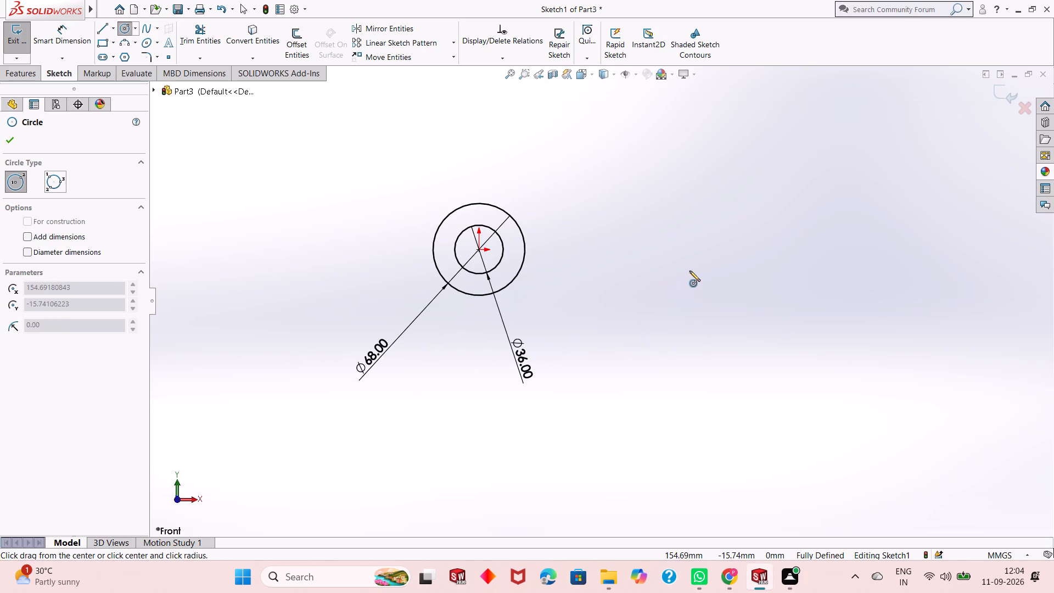
{"action": "left_click", "coordinate": [695, 307]}
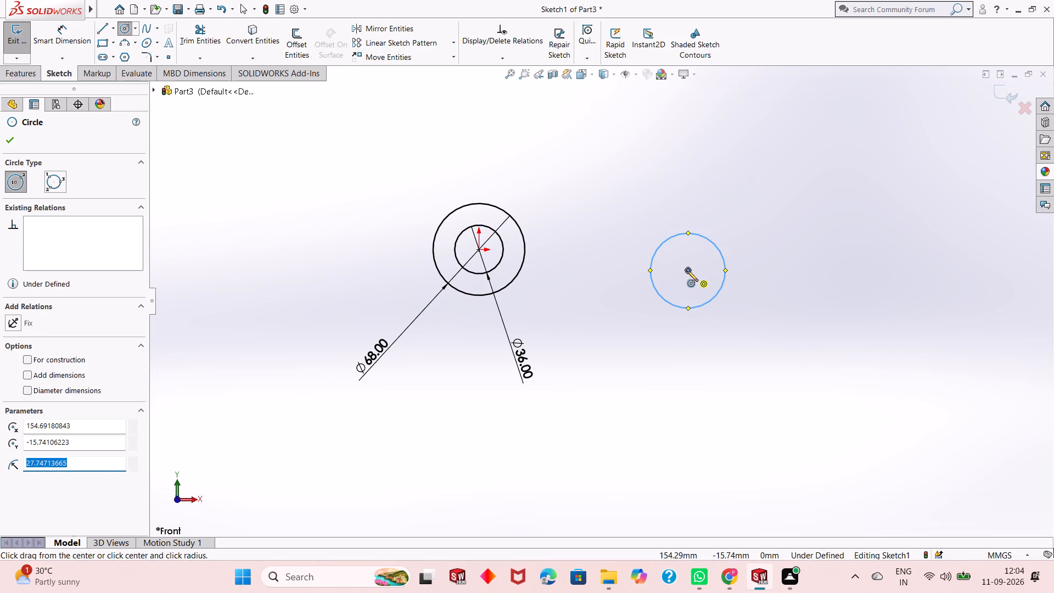
{"action": "left_click", "coordinate": [687, 271]}
{"action": "left_click", "coordinate": [692, 287]}
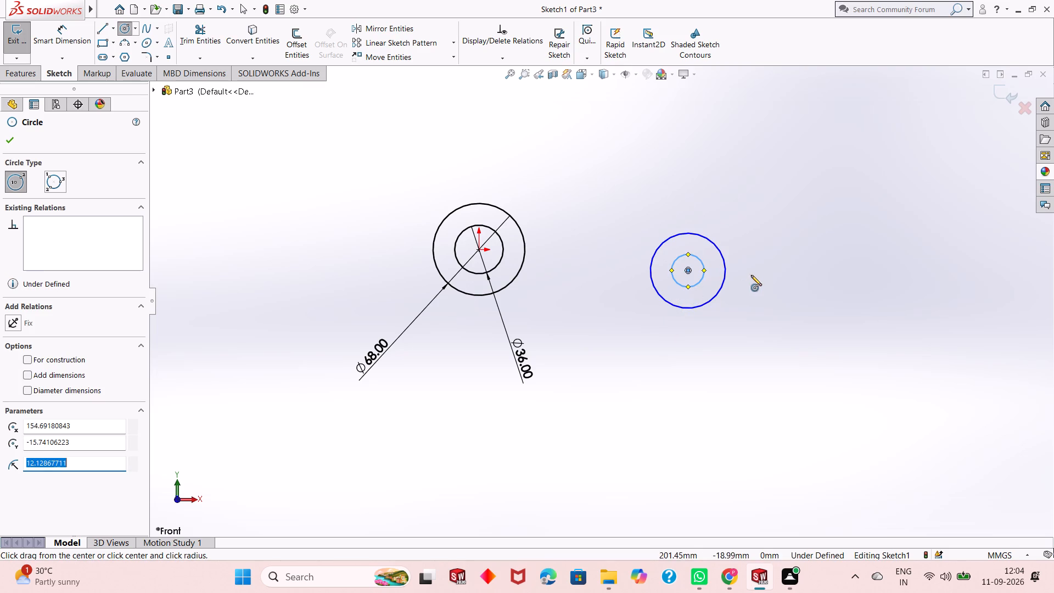
{"action": "right_click", "coordinate": [751, 274]}
{"action": "left_click", "coordinate": [773, 277]}
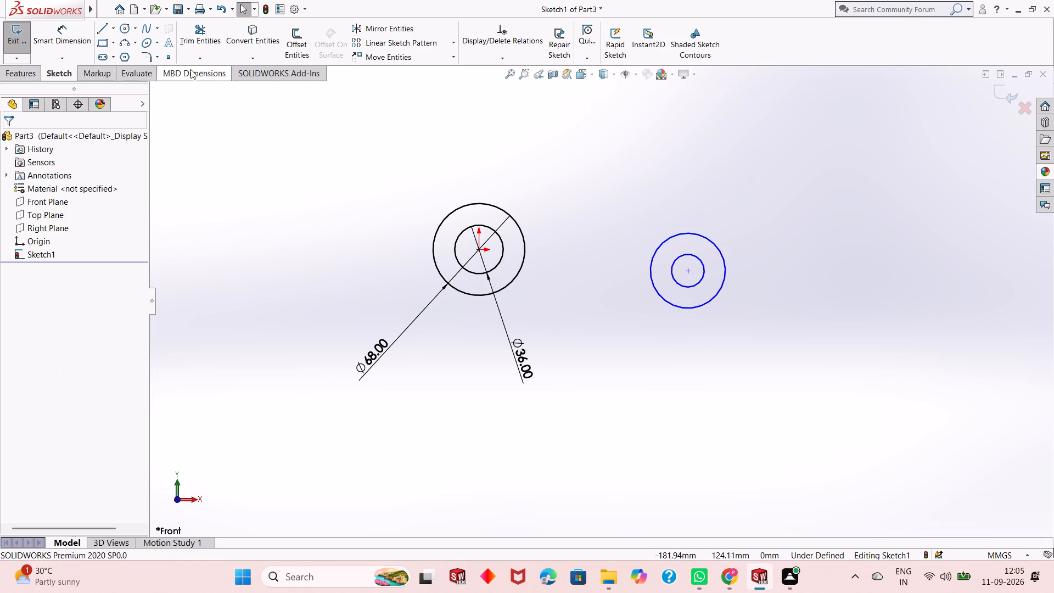
Dimension the outer circle of the second concentric pair with a diameter of 32 mm.
{"action": "left_click", "coordinate": [48, 35]}
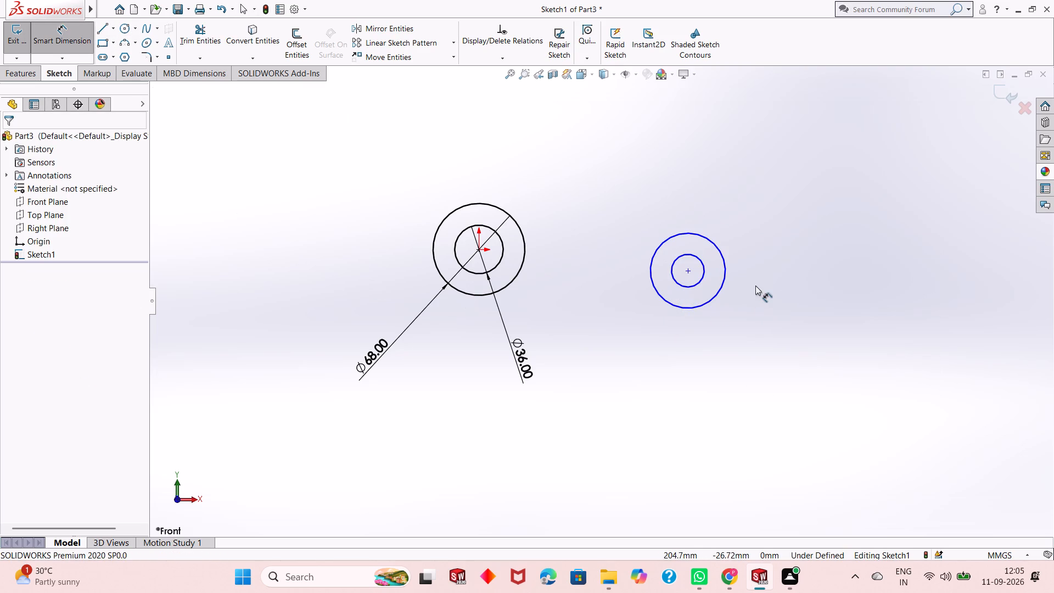
{"action": "left_click", "coordinate": [723, 280]}
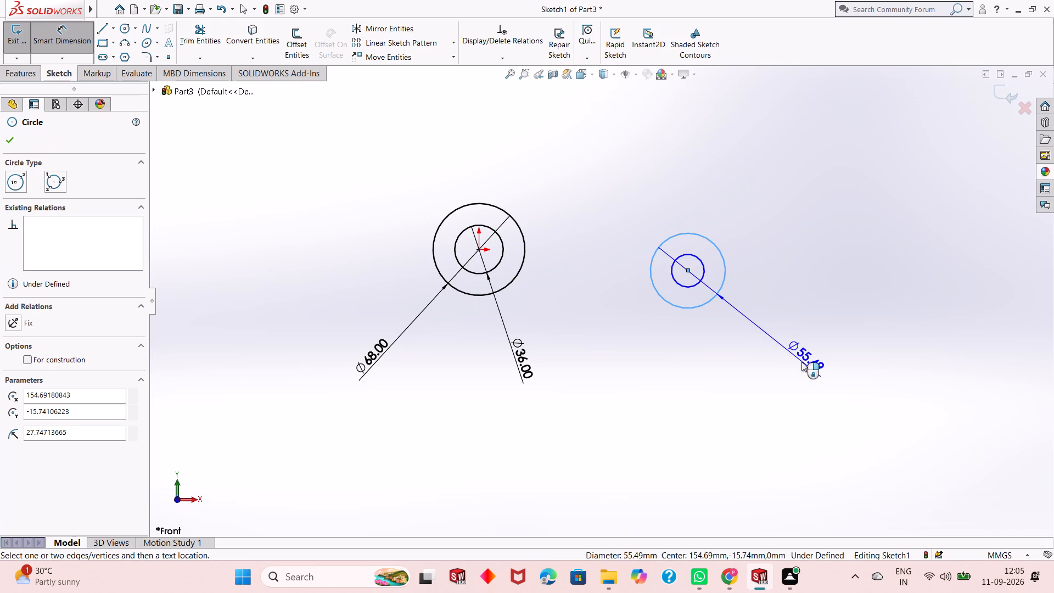
{"action": "left_click", "coordinate": [801, 362]}
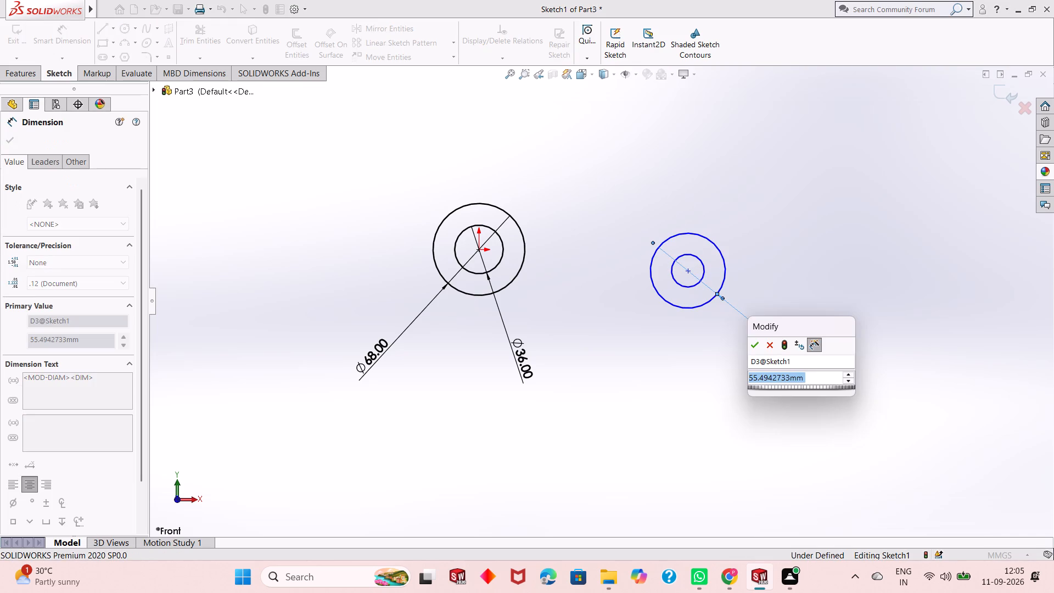
{"action": "type", "text": "32"}
{"action": "key", "text": "Return"}
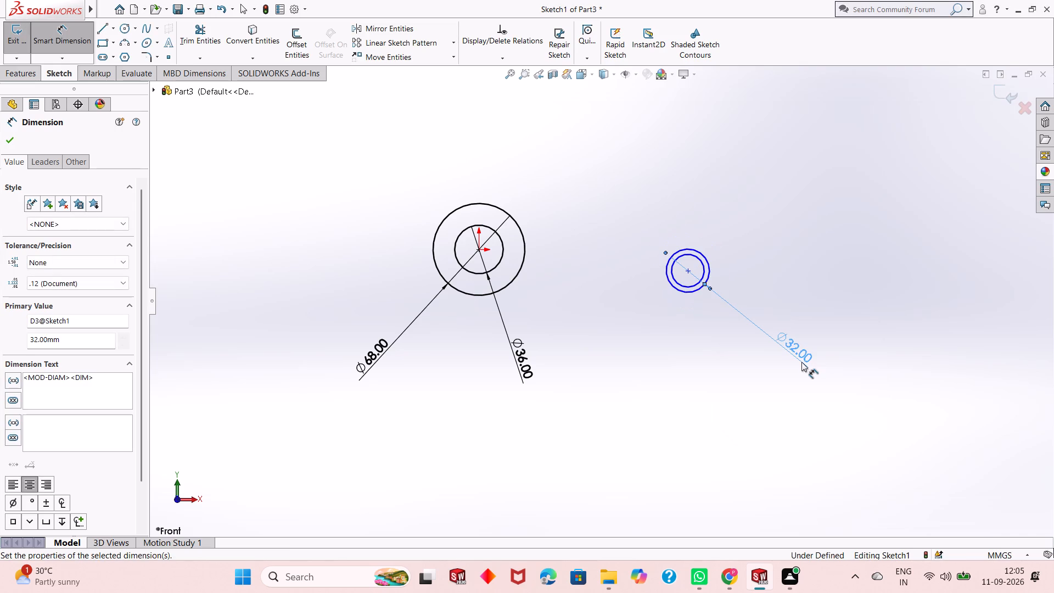
Dimension the inner circle of the second concentric pair with a diameter of 16 mm.
{"action": "left_click", "coordinate": [696, 282]}
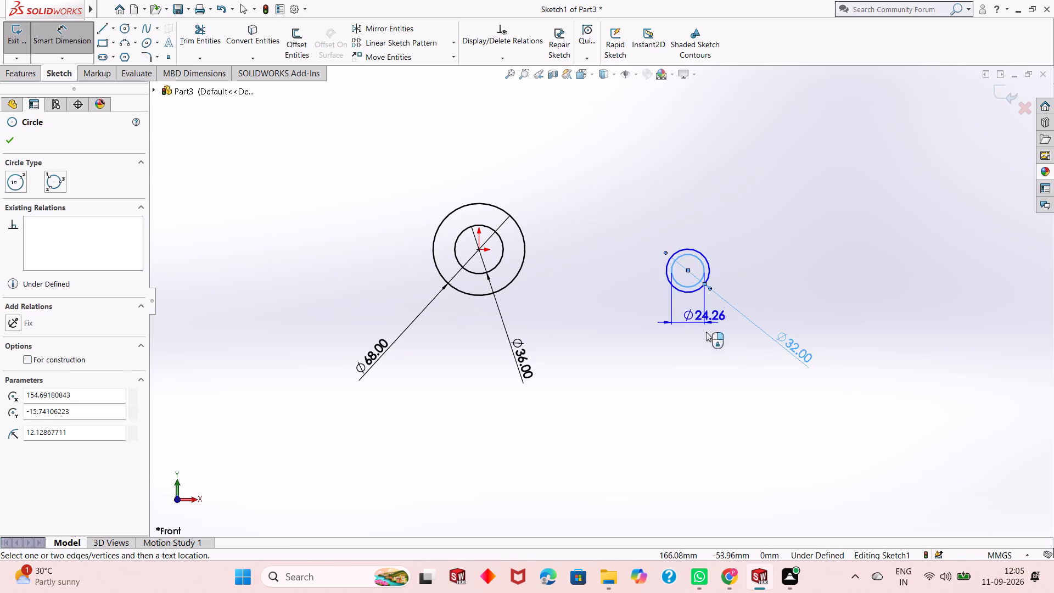
{"action": "left_click", "coordinate": [727, 375]}
{"action": "type", "text": "16"}
{"action": "key", "text": "Return"}
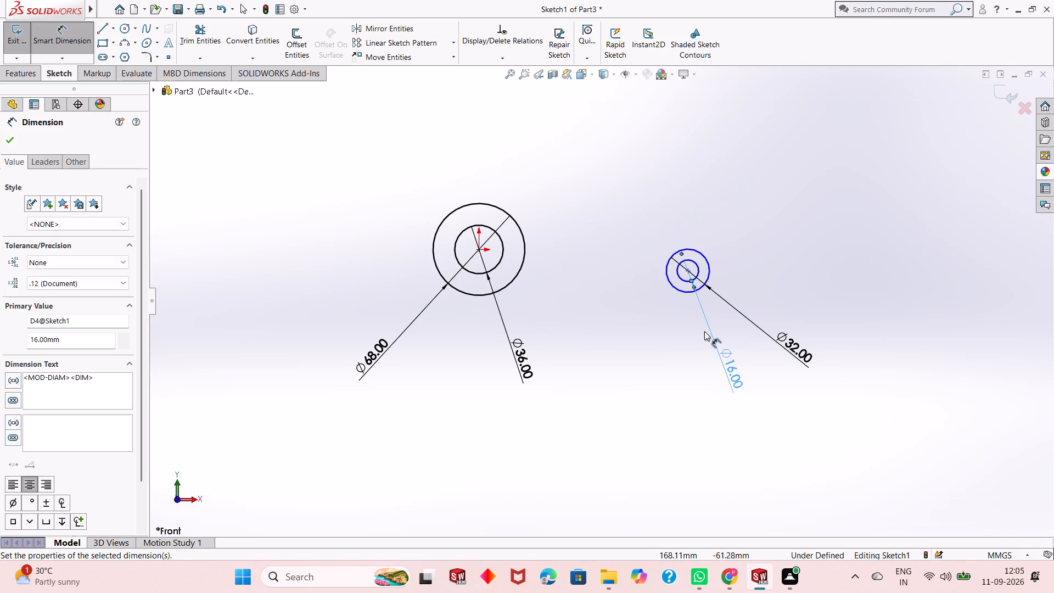
Dimension the horizontal distance between the origin and the centre of the smaller circle pair as 97 mm.
{"action": "left_click", "coordinate": [685, 270]}
{"action": "left_click", "coordinate": [478, 249]}
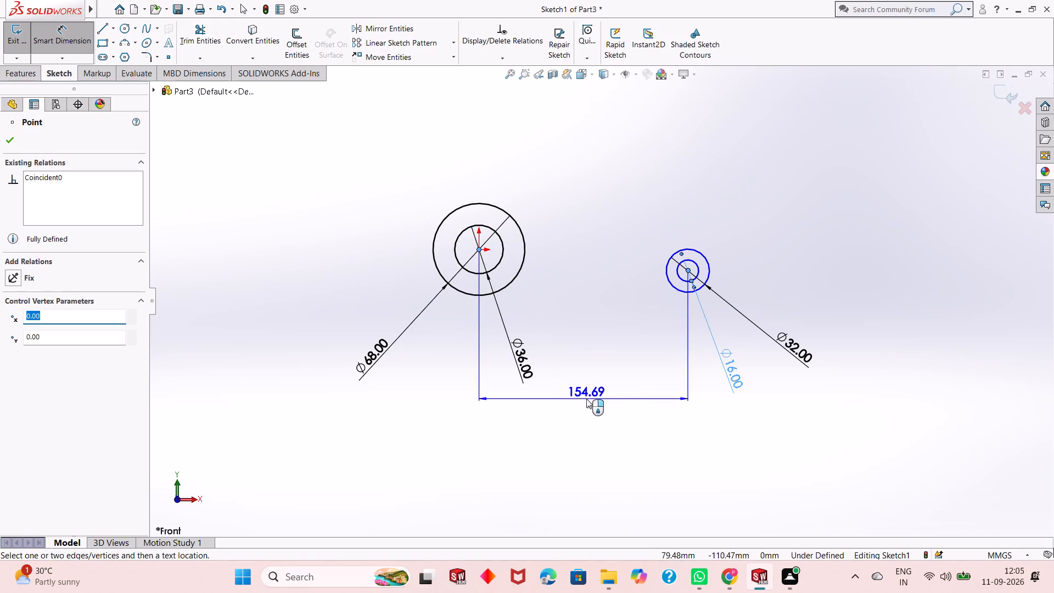
{"action": "left_click", "coordinate": [584, 427]}
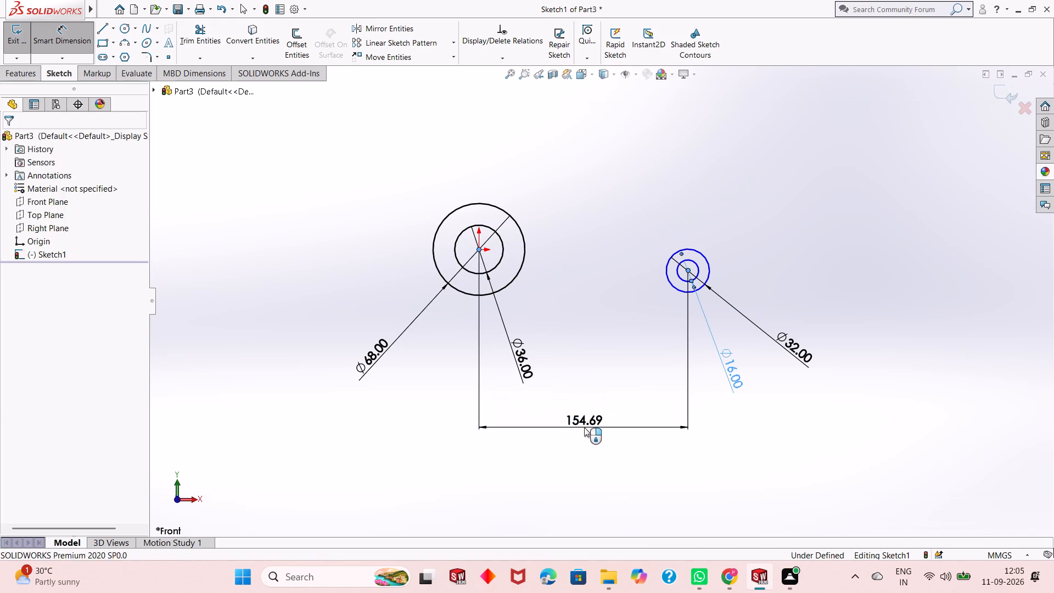
{"action": "type", "text": "97"}
{"action": "key", "text": "Return"}
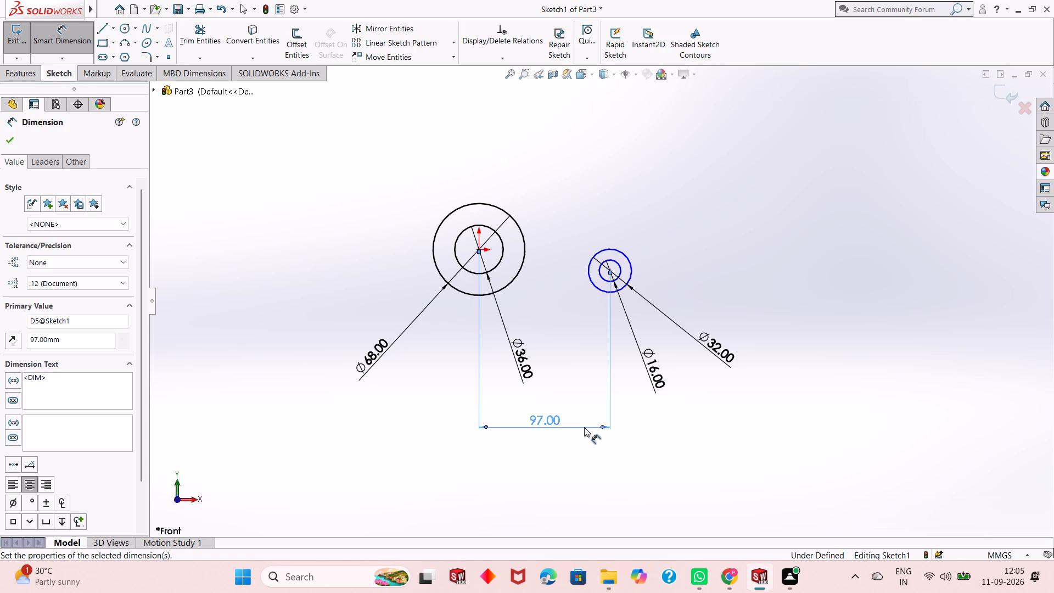
Dimension the vertical distance between the origin and the centre of the smaller circle pair as 28 mm.
{"action": "scroll", "coordinate": [608, 244], "scroll_direction": "down", "scroll_amount": 3}
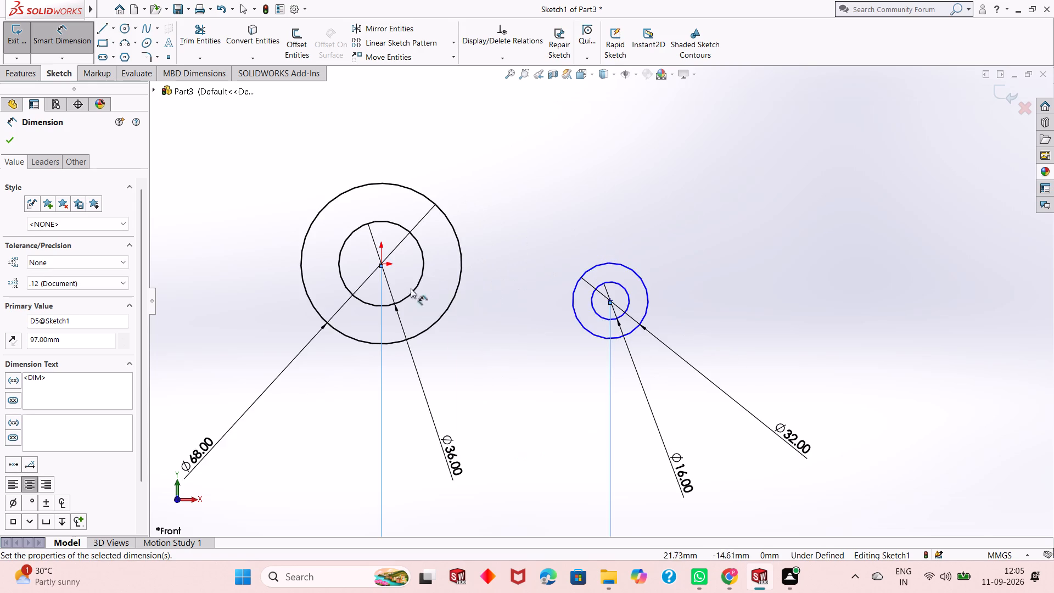
{"action": "scroll", "coordinate": [400, 279], "scroll_direction": "down", "scroll_amount": 1}
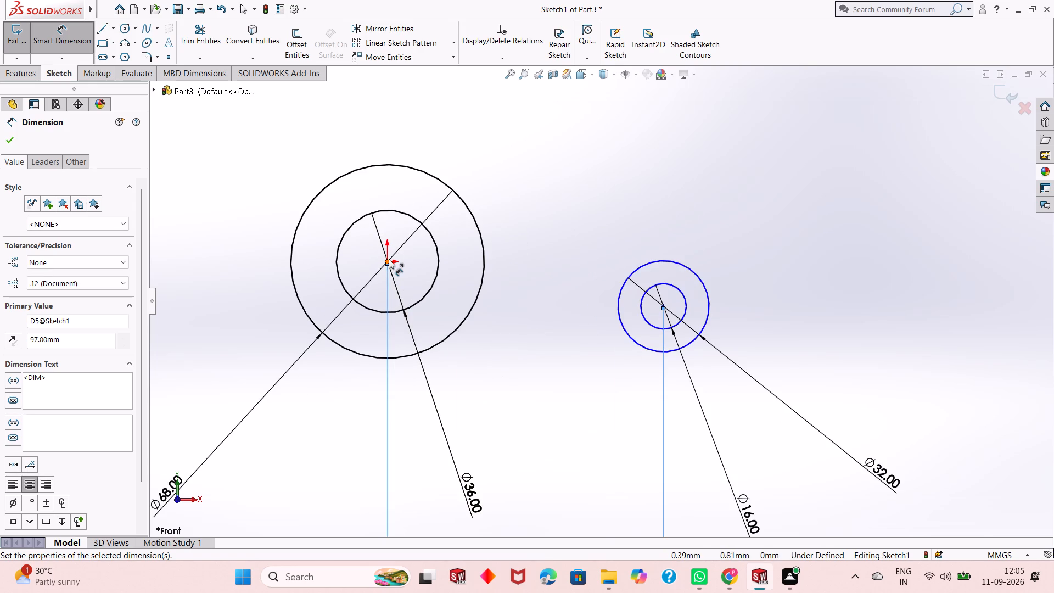
{"action": "left_click", "coordinate": [385, 261]}
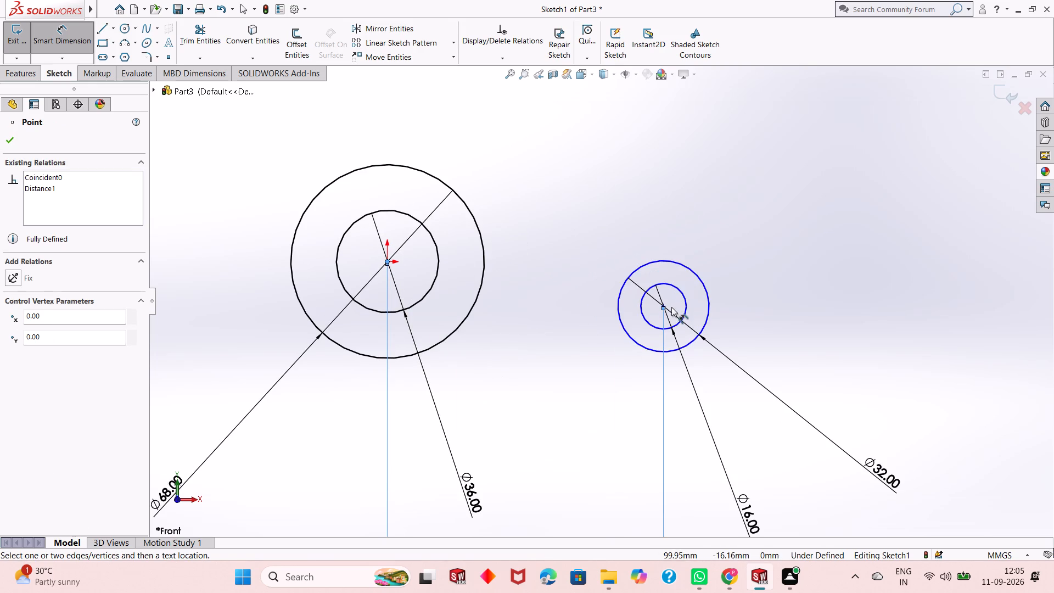
{"action": "left_click", "coordinate": [663, 304]}
{"action": "left_click", "coordinate": [851, 282]}
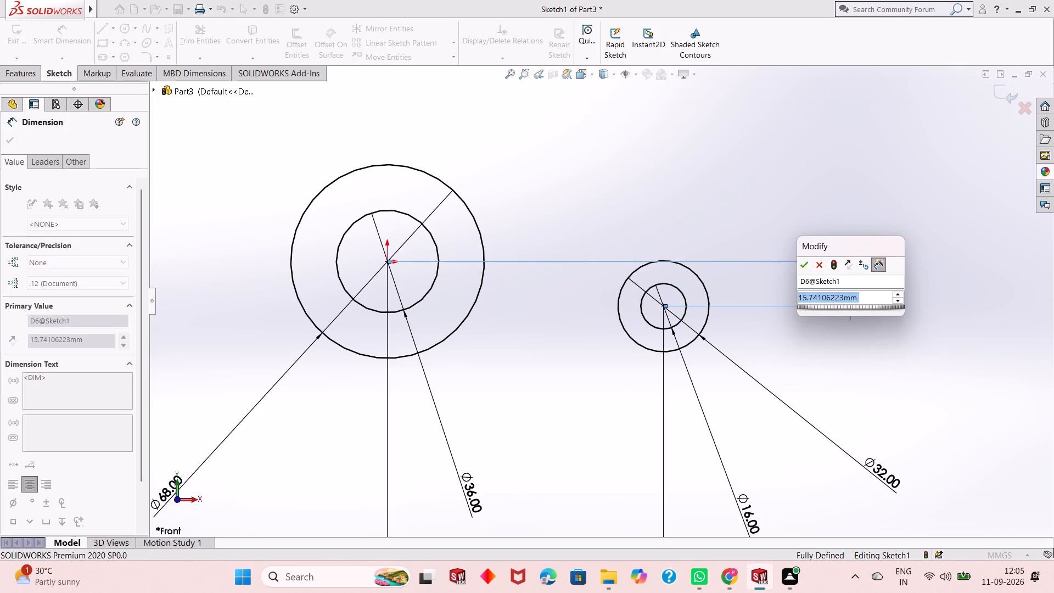
{"action": "type", "text": "28"}
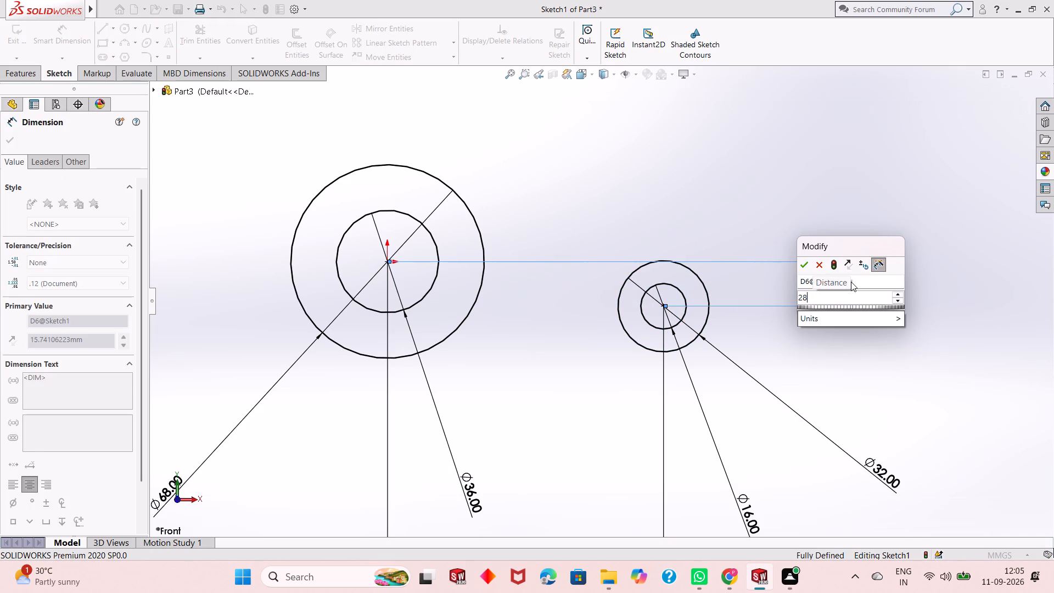
{"action": "key", "text": "Return"}
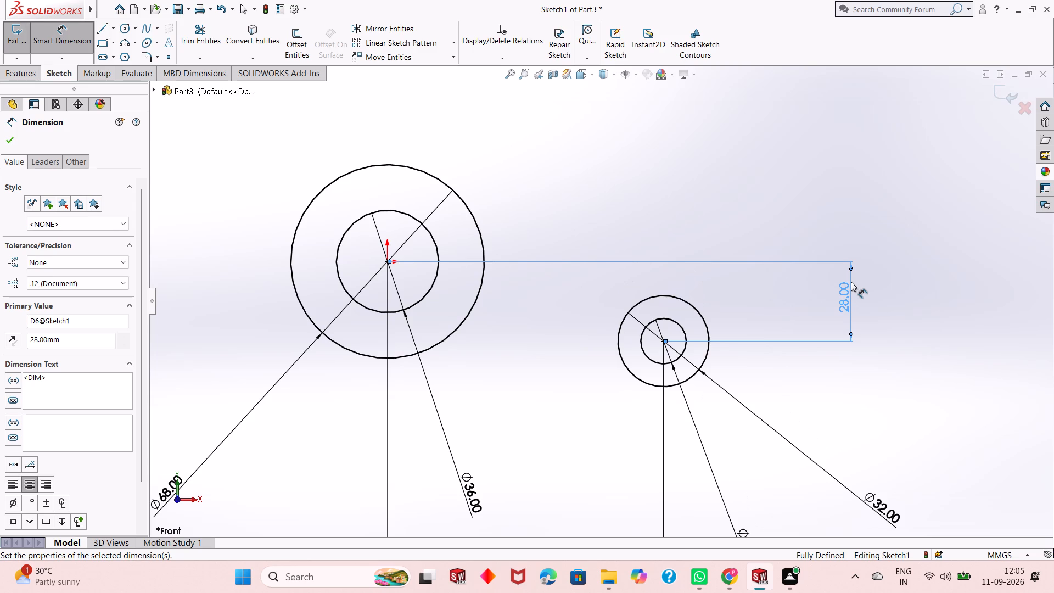
{"action": "scroll", "coordinate": [593, 329], "scroll_direction": "up", "scroll_amount": 2}
{"action": "left_click", "coordinate": [703, 235]}
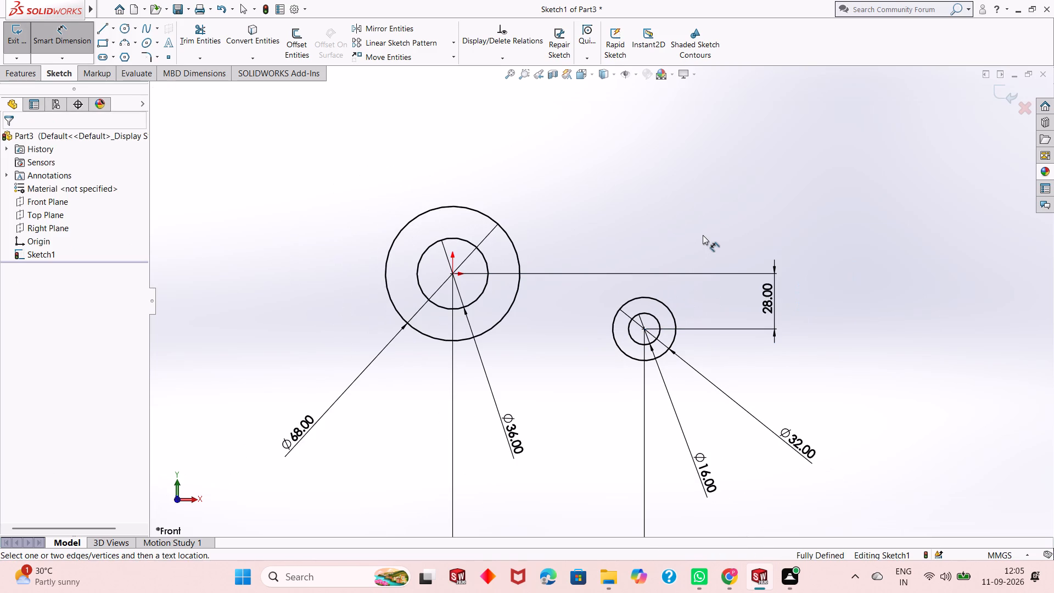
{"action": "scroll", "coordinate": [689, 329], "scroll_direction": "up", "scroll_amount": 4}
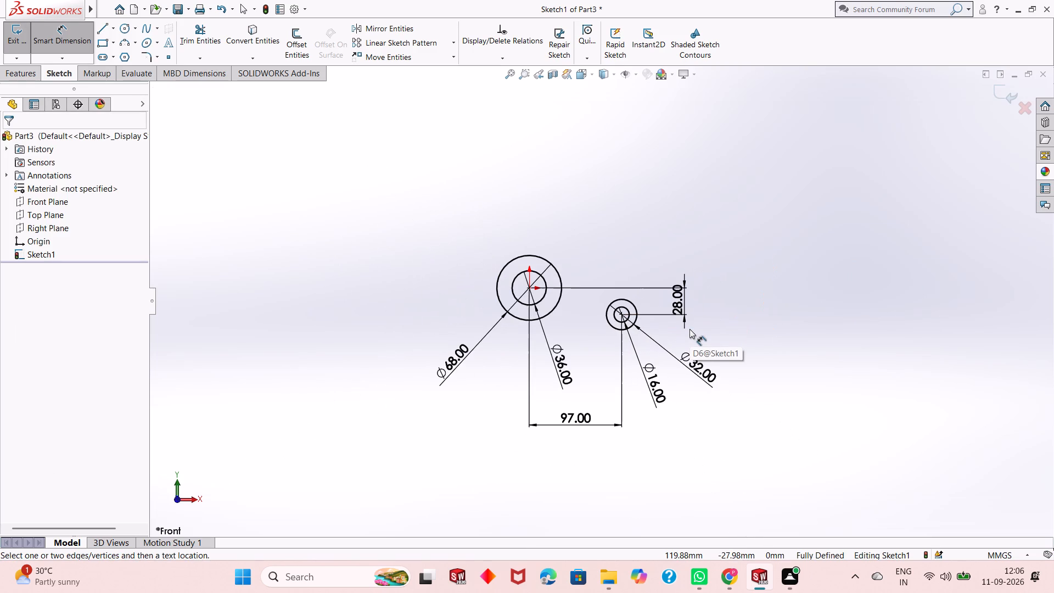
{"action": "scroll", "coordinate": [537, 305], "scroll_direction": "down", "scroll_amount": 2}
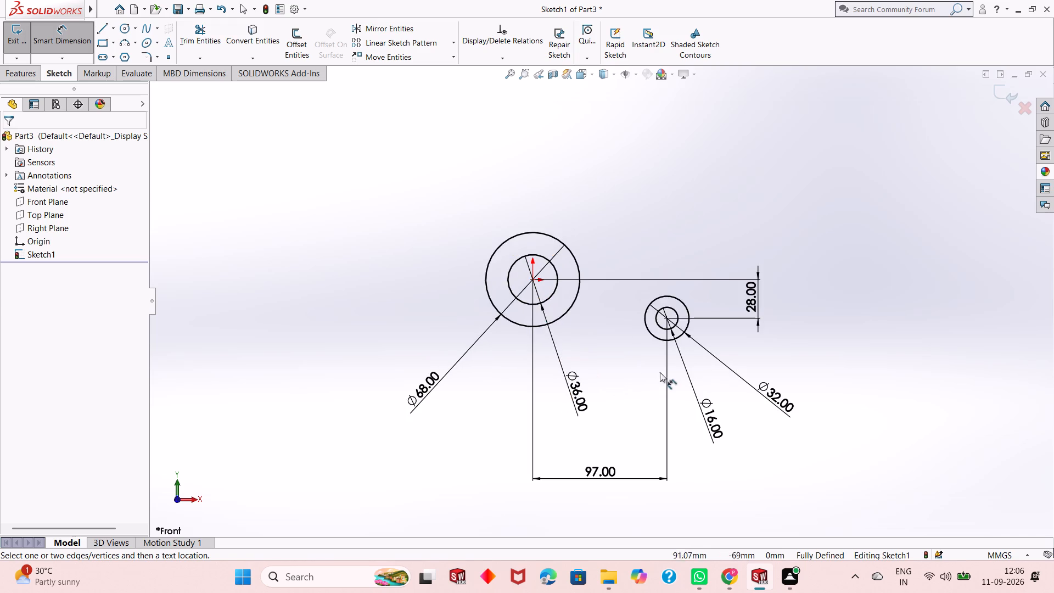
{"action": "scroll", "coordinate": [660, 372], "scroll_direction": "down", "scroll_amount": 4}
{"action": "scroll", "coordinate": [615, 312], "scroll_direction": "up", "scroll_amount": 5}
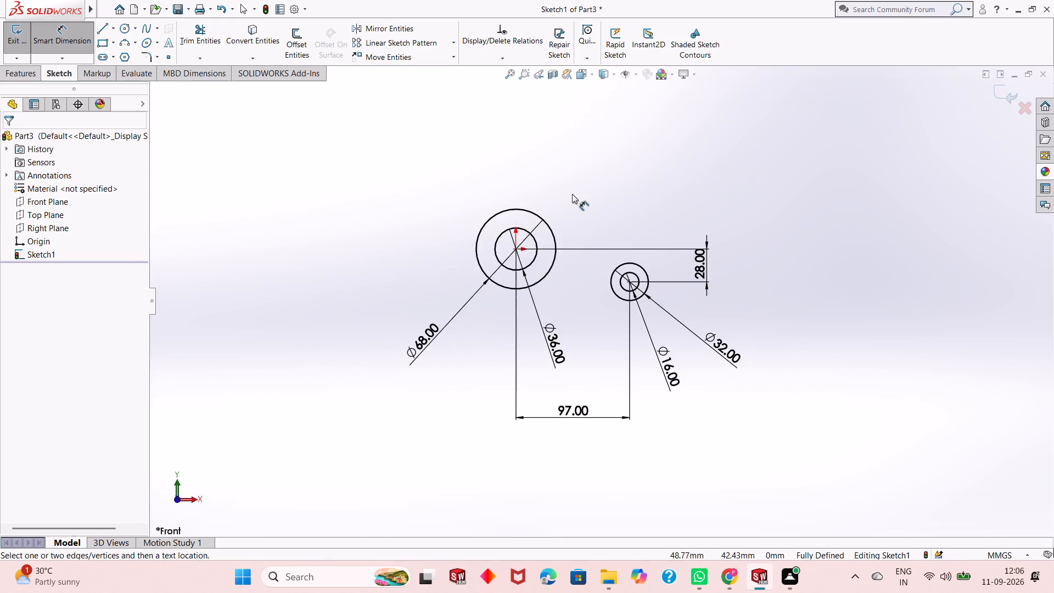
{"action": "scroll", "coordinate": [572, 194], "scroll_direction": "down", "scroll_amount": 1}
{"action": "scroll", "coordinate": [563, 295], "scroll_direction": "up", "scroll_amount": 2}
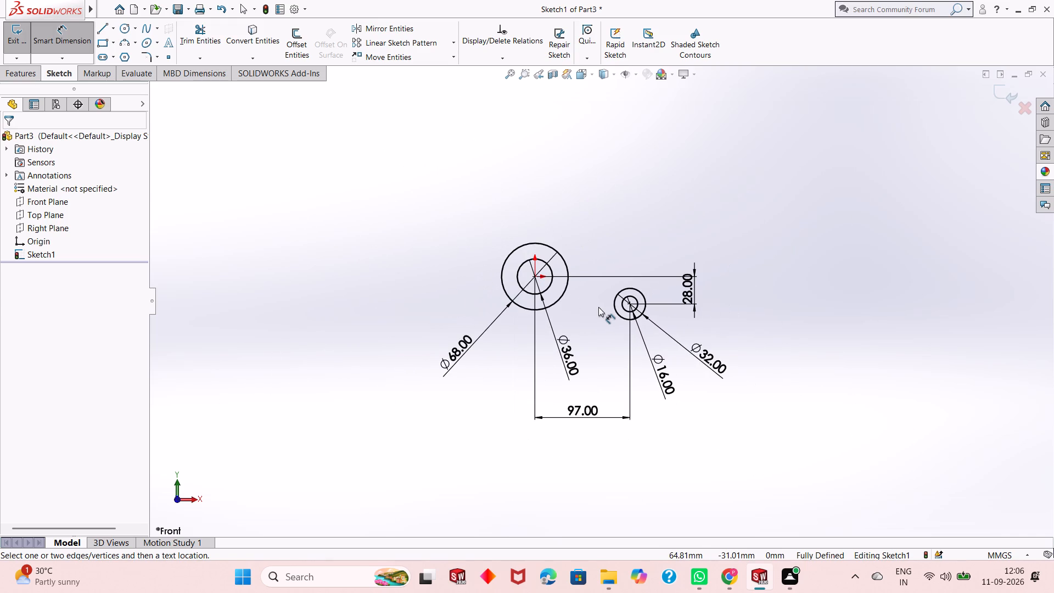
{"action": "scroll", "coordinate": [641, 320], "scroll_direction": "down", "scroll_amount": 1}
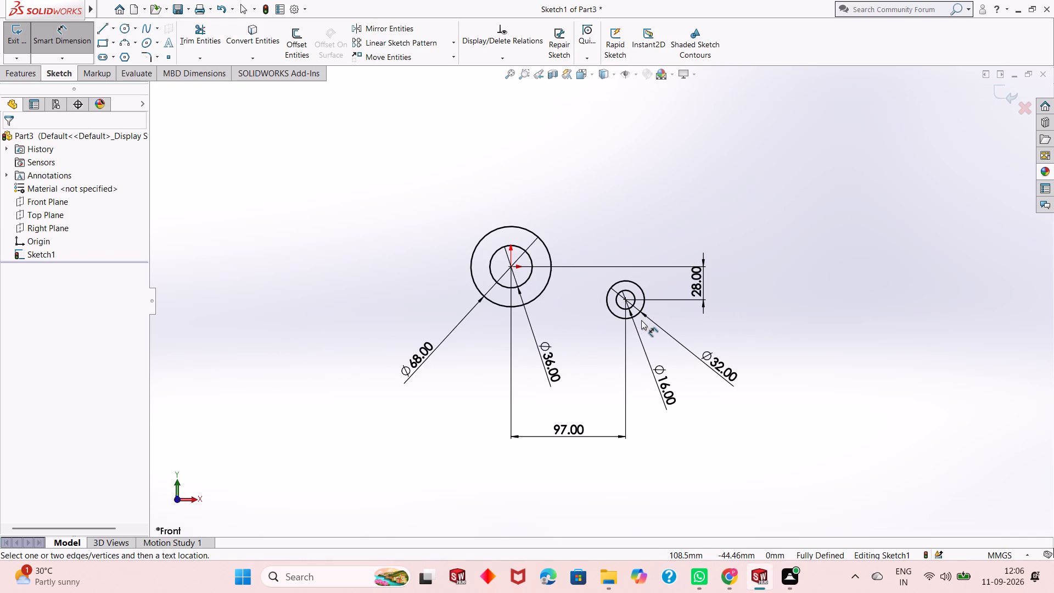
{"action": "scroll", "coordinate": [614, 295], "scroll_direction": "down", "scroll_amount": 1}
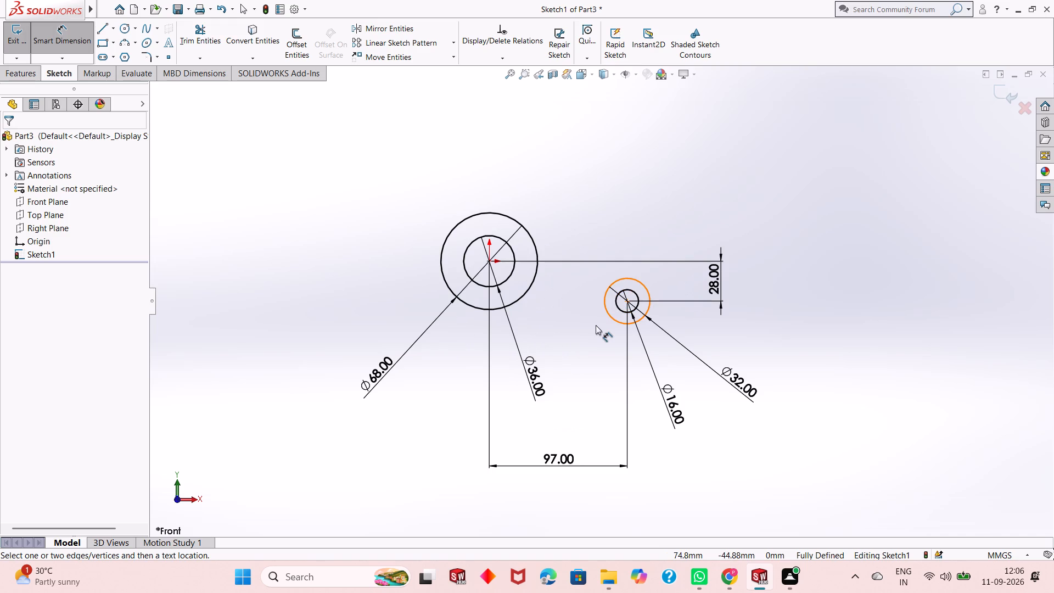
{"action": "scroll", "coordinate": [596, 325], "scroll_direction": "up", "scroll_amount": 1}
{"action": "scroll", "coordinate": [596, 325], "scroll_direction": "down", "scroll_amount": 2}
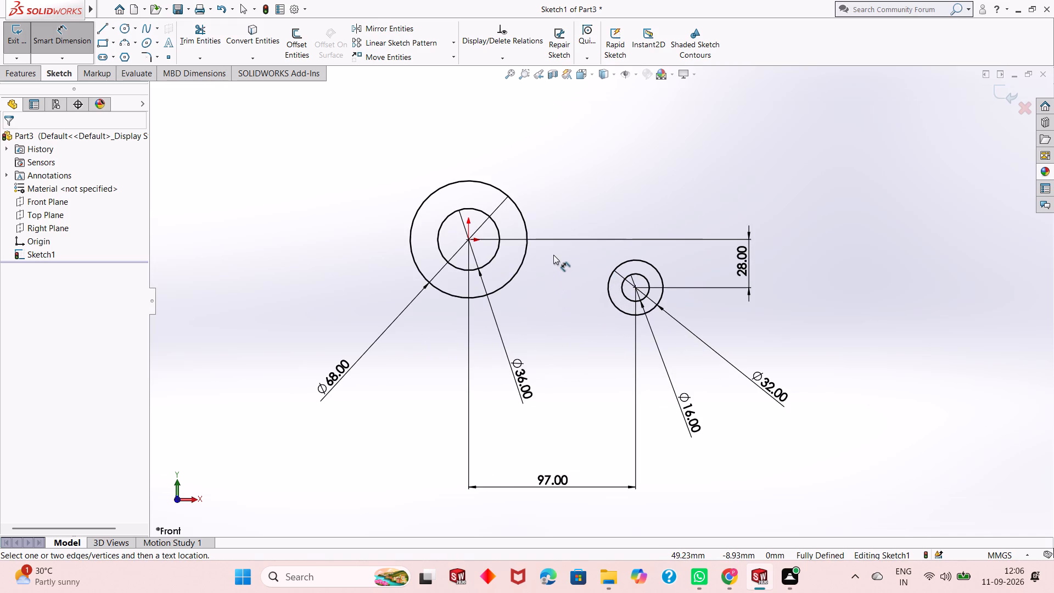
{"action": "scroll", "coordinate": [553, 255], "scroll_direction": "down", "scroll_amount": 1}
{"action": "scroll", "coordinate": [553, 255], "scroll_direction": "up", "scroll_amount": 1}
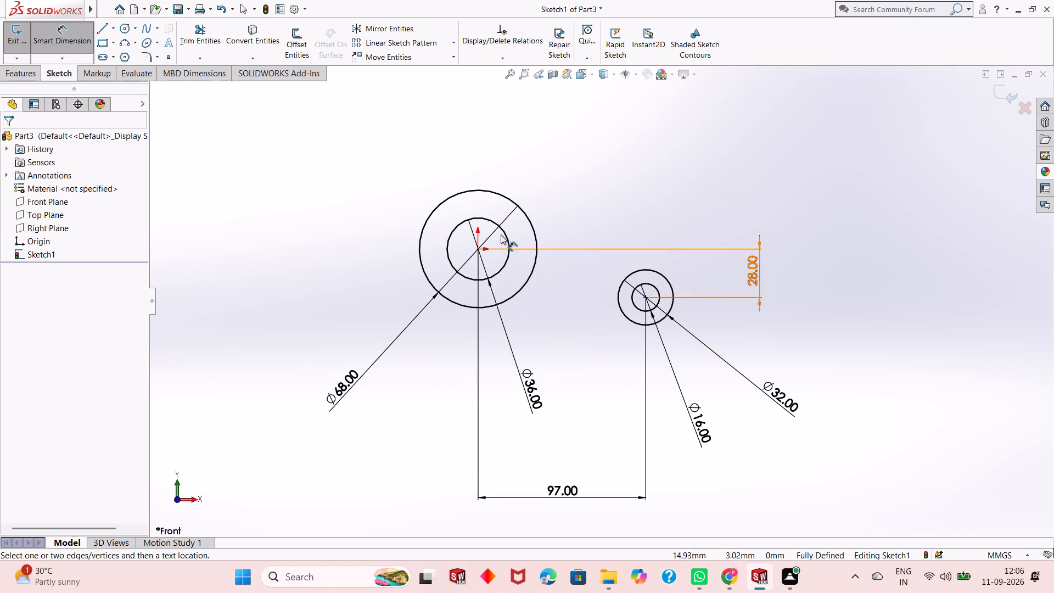
Start a Boss-Extrude of the two-ring sketch and set its Direction 1 end condition to Mid Plane.
{"action": "left_click", "coordinate": [26, 75]}
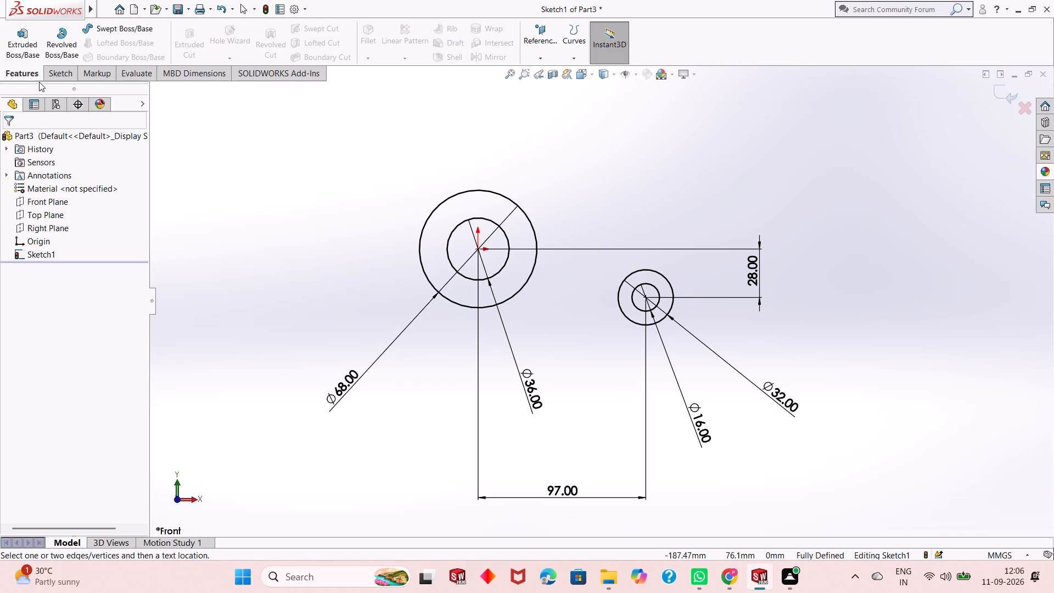
{"action": "middle_click_drag", "start_coordinate": [586, 348], "coordinate": [528, 377]}
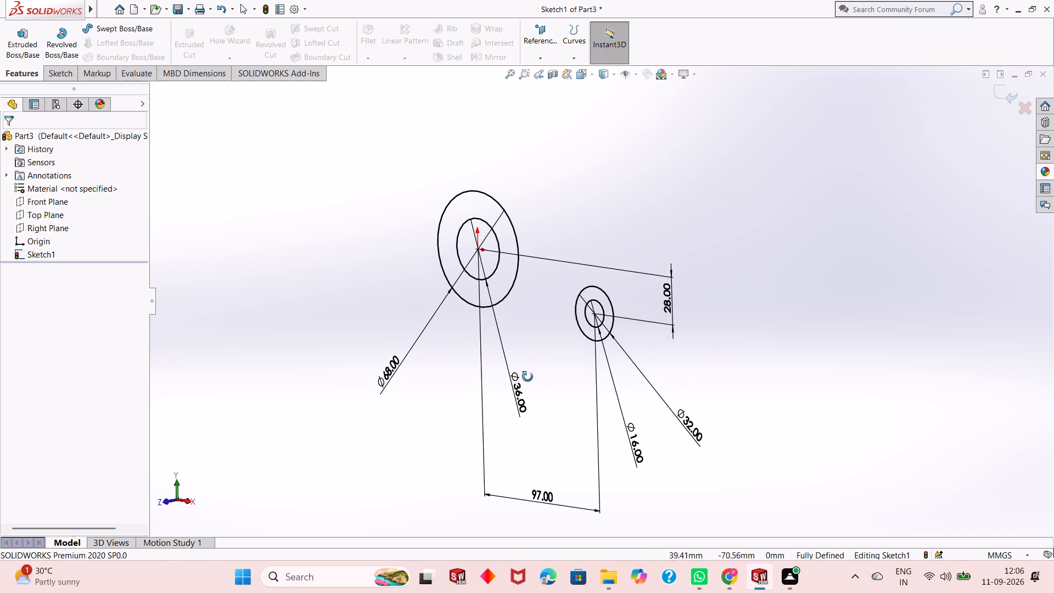
{"action": "middle_click_drag", "start_coordinate": [528, 377], "coordinate": [585, 362]}
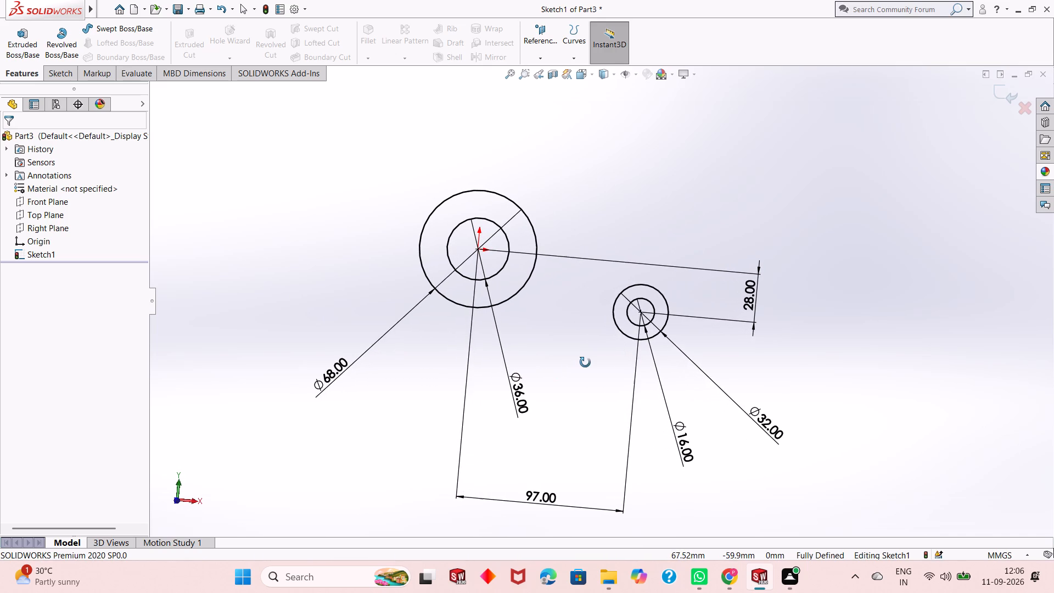
{"action": "middle_click_drag", "start_coordinate": [585, 362], "coordinate": [568, 373]}
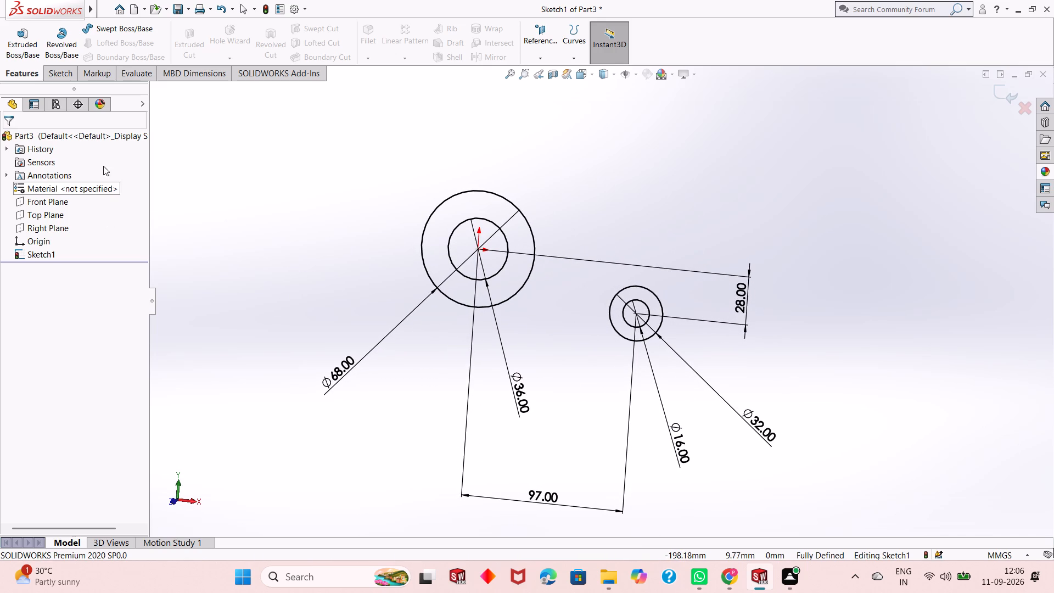
{"action": "left_click", "coordinate": [27, 47]}
{"action": "middle_click_drag", "start_coordinate": [682, 358], "coordinate": [626, 402]}
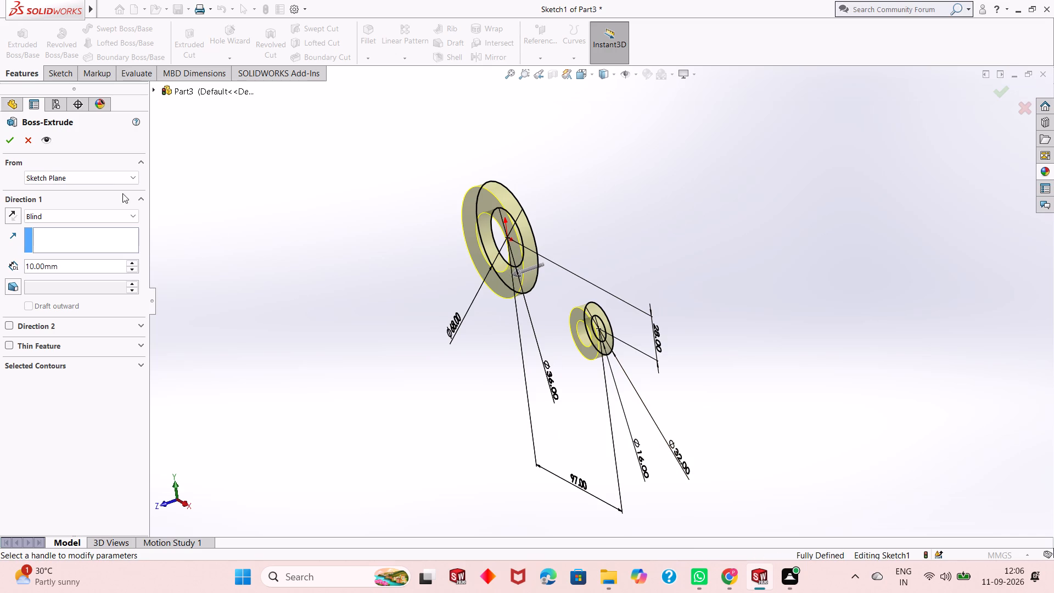
{"action": "left_click", "coordinate": [122, 217]}
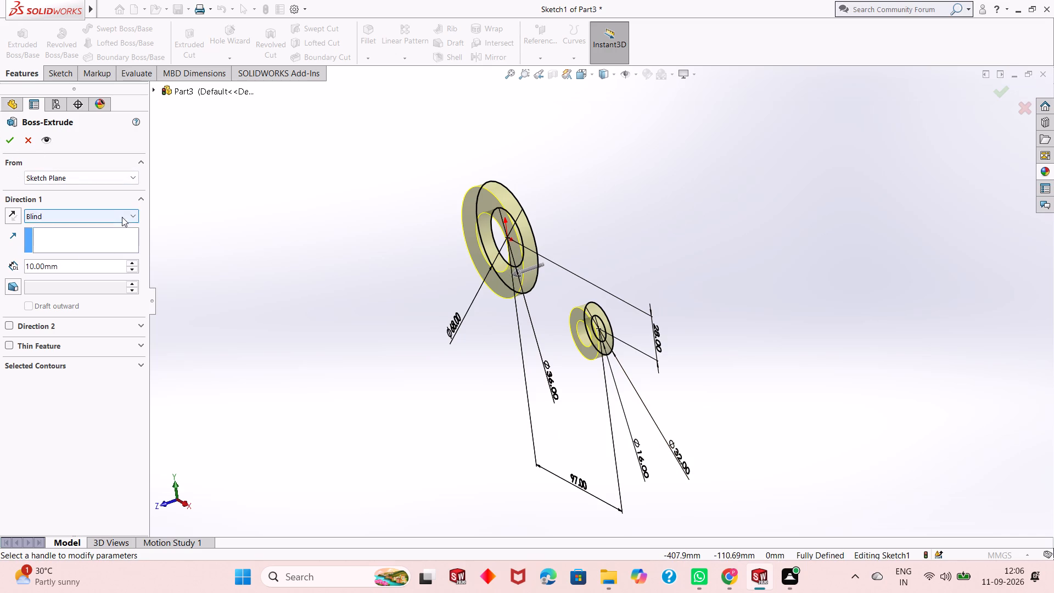
{"action": "left_click", "coordinate": [98, 276]}
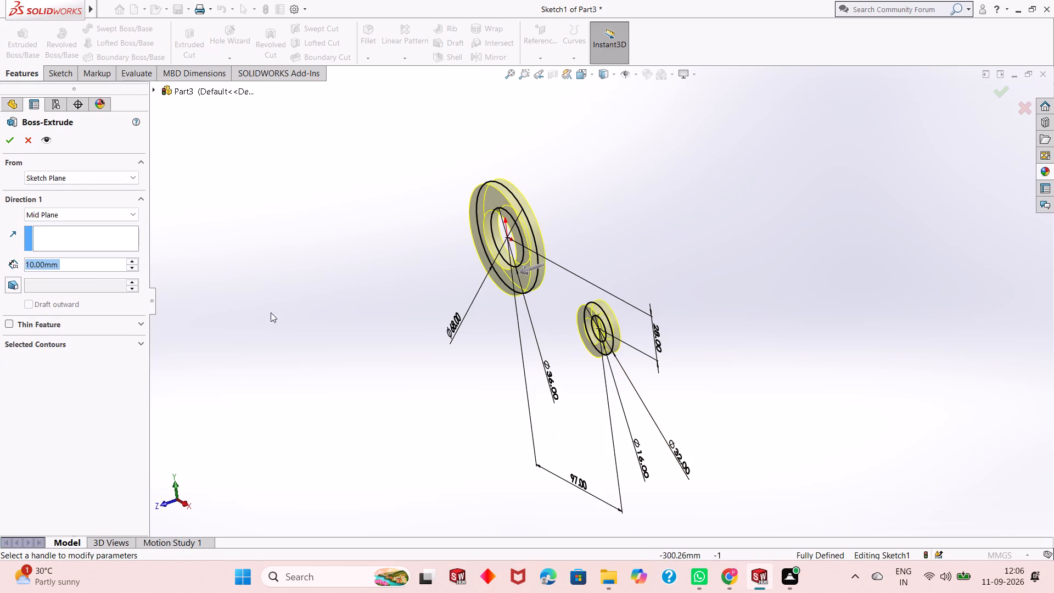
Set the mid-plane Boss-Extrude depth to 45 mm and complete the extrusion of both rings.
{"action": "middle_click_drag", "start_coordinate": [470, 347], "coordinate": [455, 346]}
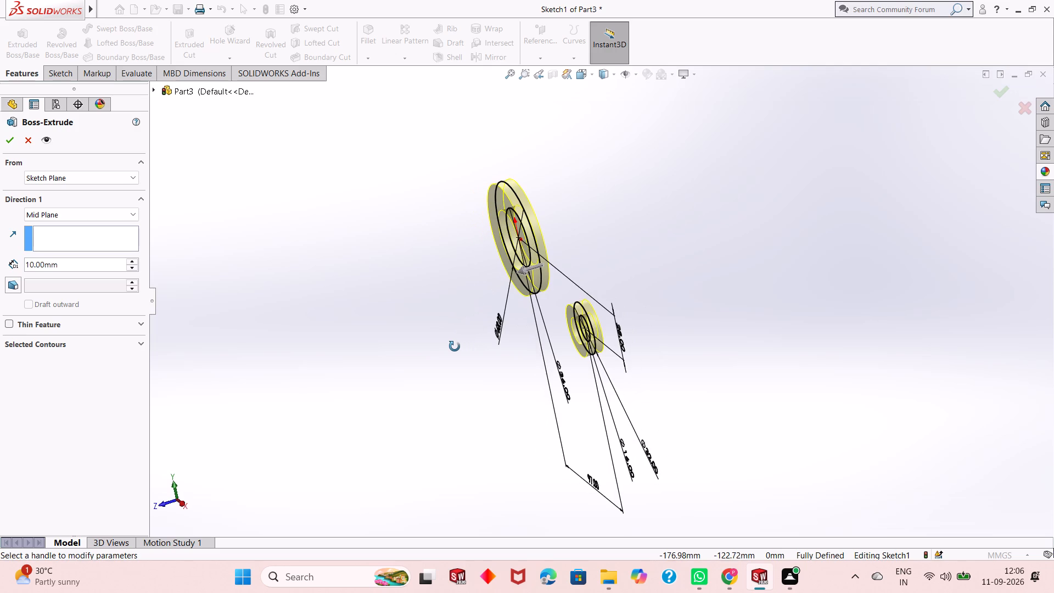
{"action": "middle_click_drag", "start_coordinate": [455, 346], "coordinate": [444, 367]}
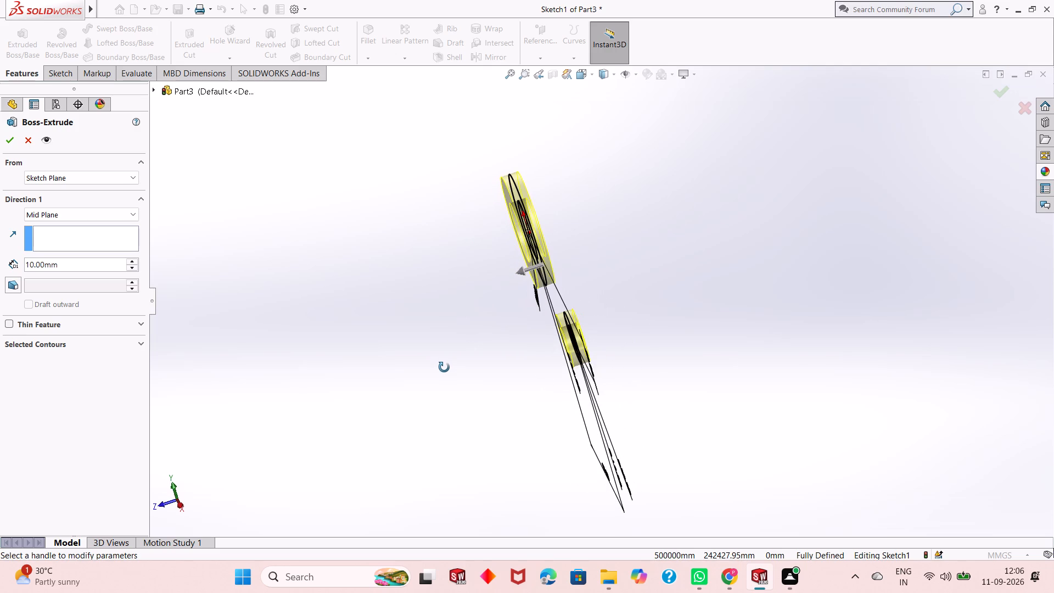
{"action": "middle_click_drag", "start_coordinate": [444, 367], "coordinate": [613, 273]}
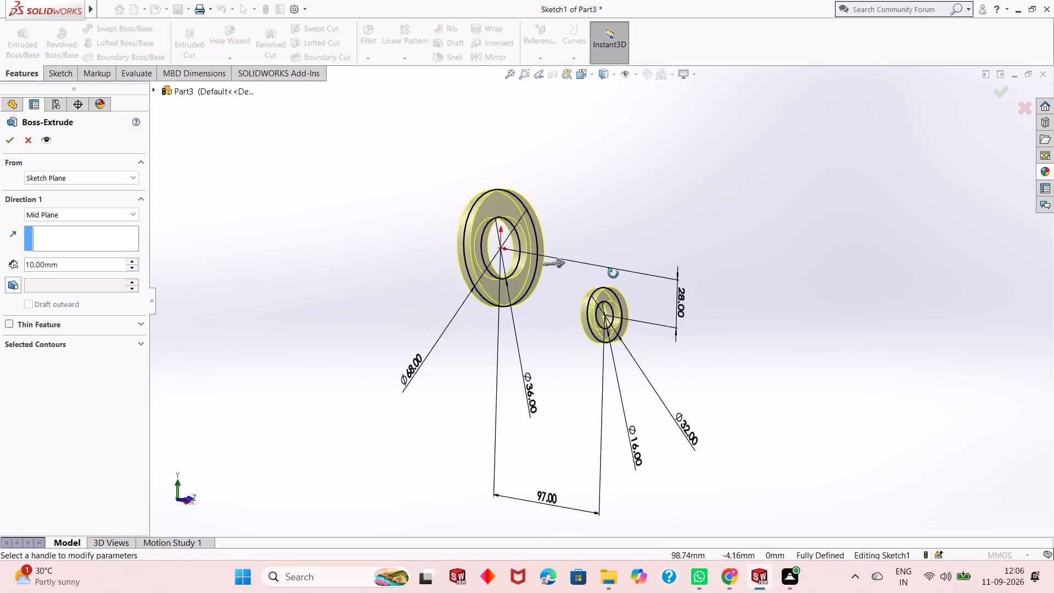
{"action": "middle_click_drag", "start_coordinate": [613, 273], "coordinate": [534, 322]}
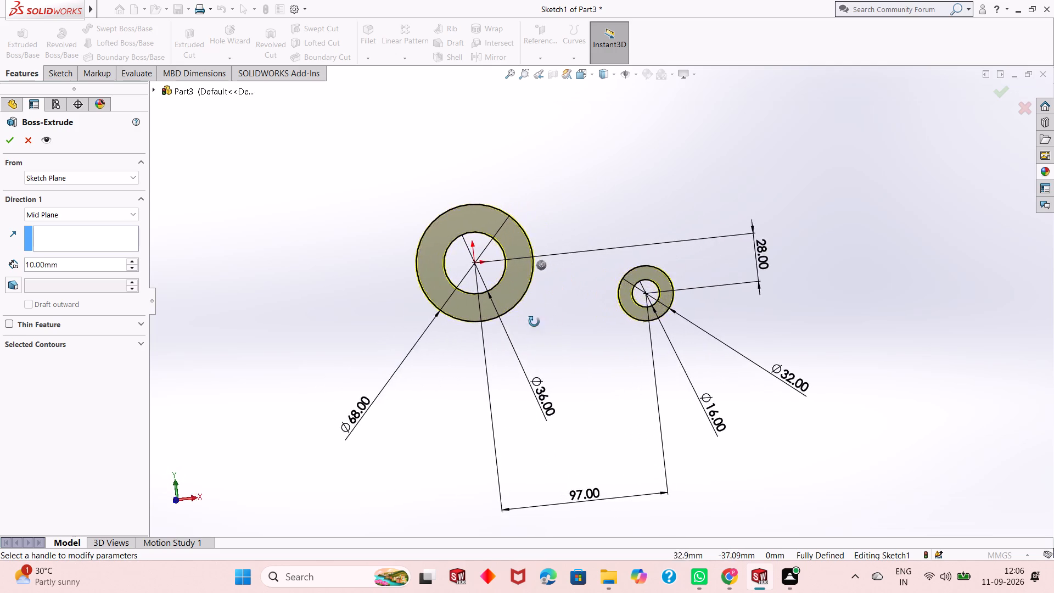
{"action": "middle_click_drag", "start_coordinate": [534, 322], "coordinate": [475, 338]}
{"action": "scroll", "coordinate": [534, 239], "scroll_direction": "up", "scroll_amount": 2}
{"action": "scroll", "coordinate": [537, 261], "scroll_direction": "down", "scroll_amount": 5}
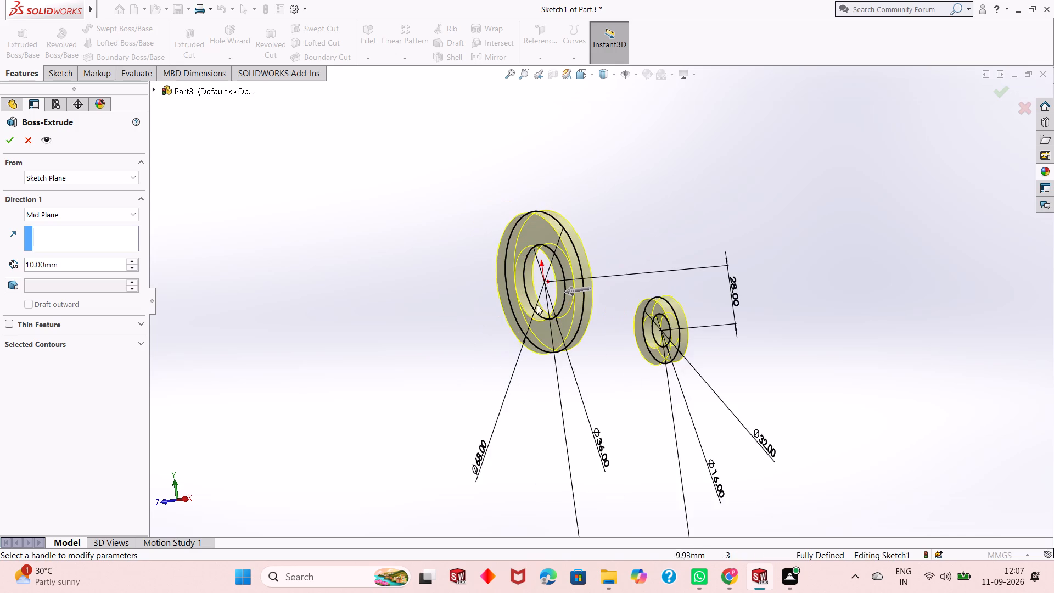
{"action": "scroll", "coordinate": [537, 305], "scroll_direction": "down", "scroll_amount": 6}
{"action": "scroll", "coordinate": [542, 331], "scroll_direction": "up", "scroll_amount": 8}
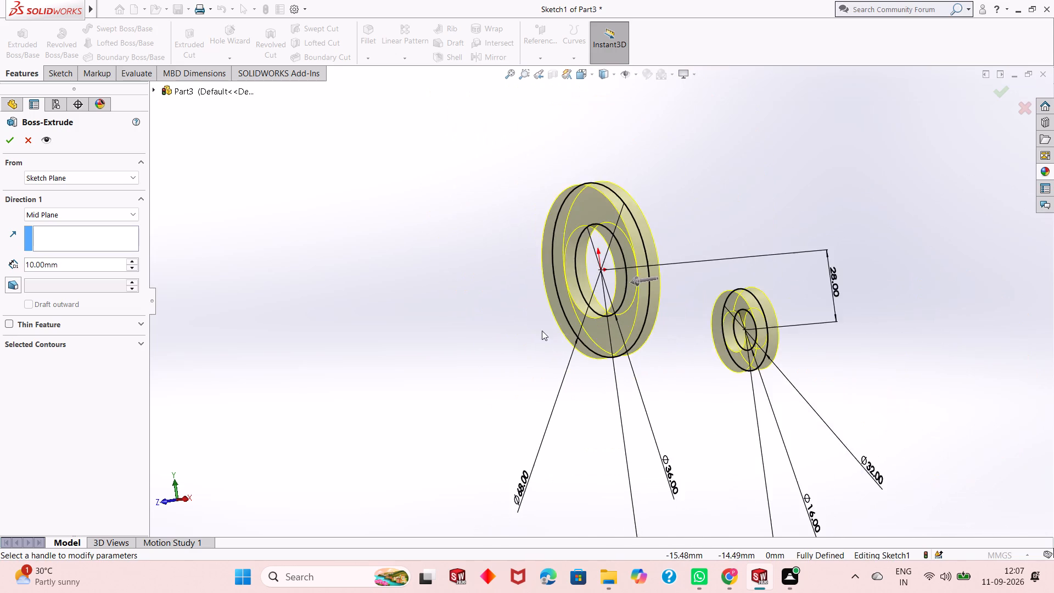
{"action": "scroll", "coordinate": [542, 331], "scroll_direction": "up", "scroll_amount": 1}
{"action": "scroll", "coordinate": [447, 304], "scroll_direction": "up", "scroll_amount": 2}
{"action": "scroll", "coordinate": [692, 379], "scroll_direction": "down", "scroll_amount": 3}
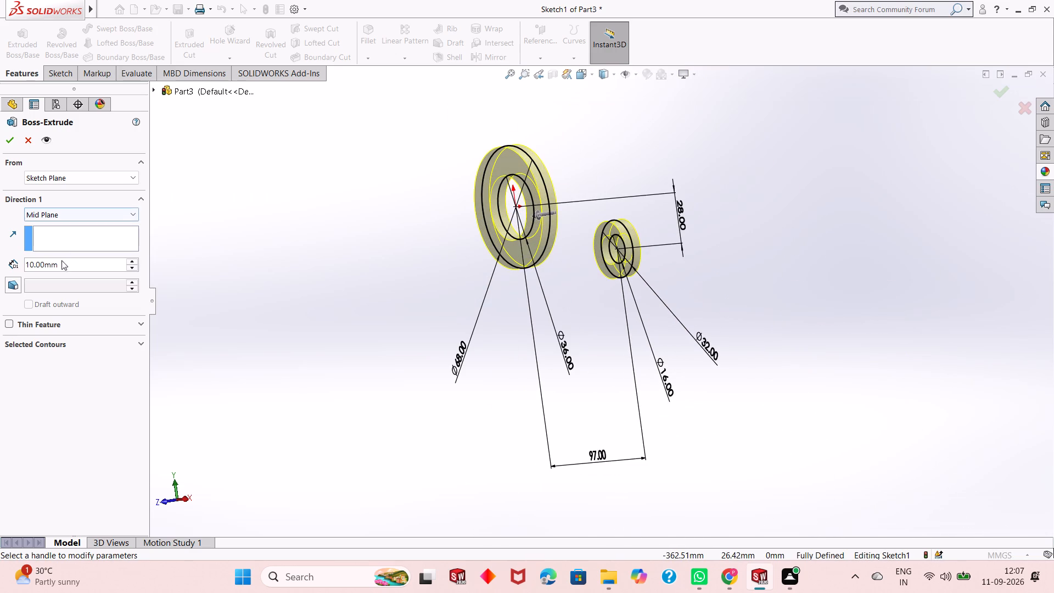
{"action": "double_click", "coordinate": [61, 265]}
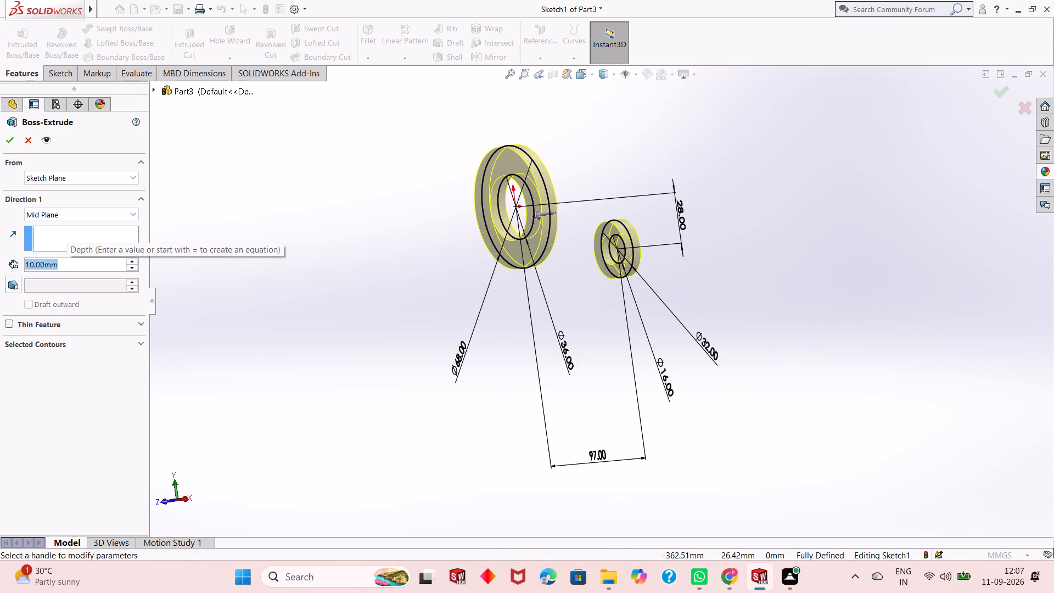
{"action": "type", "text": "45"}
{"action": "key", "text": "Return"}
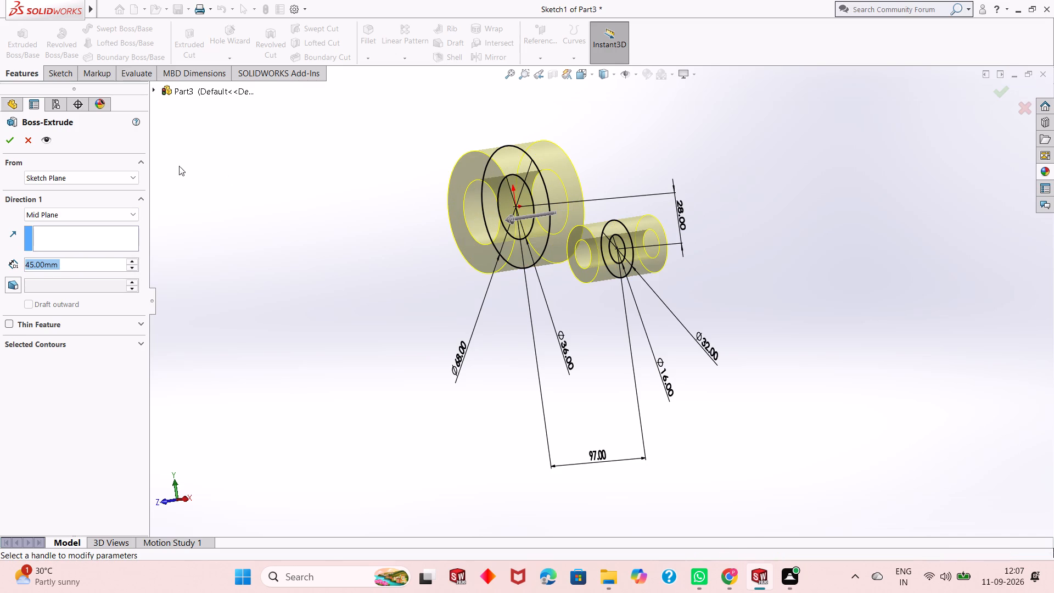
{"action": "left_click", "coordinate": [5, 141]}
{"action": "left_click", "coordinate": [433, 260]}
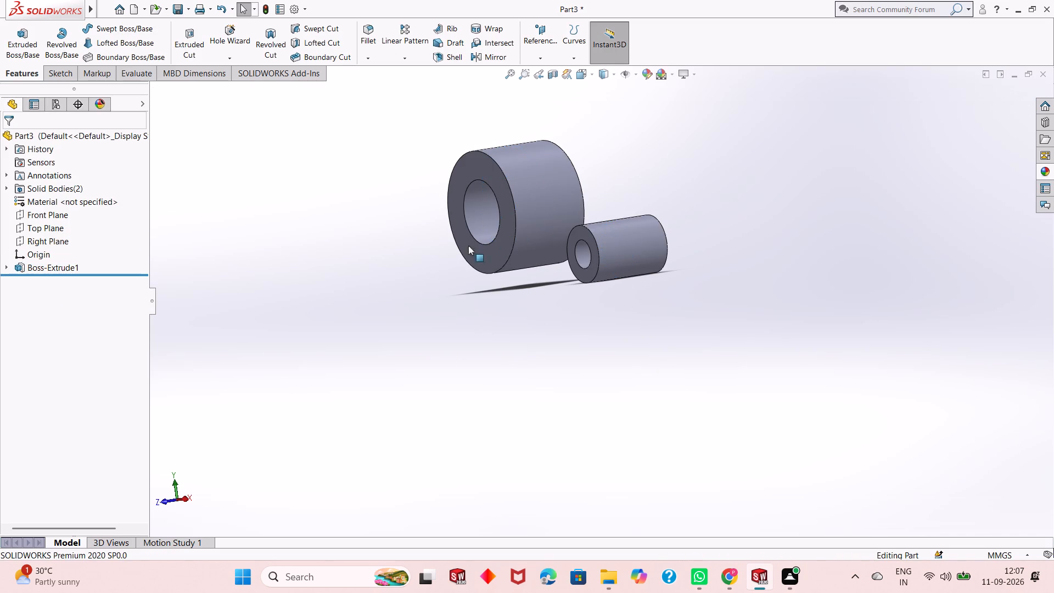
Examine the two extruded rings from different angles and distances.
{"action": "scroll", "coordinate": [504, 216], "scroll_direction": "up", "scroll_amount": 1}
{"action": "scroll", "coordinate": [519, 163], "scroll_direction": "up", "scroll_amount": 1}
{"action": "scroll", "coordinate": [519, 159], "scroll_direction": "down", "scroll_amount": 2}
{"action": "scroll", "coordinate": [526, 174], "scroll_direction": "up", "scroll_amount": 2}
{"action": "middle_click_drag", "start_coordinate": [578, 369], "coordinate": [660, 349]}
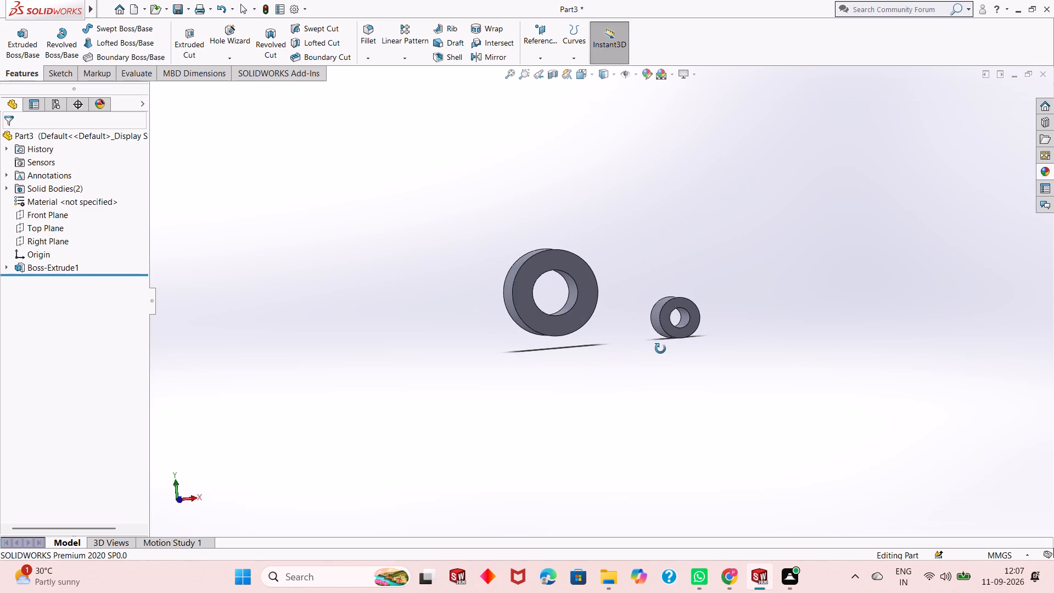
{"action": "middle_click_drag", "start_coordinate": [660, 349], "coordinate": [627, 355]}
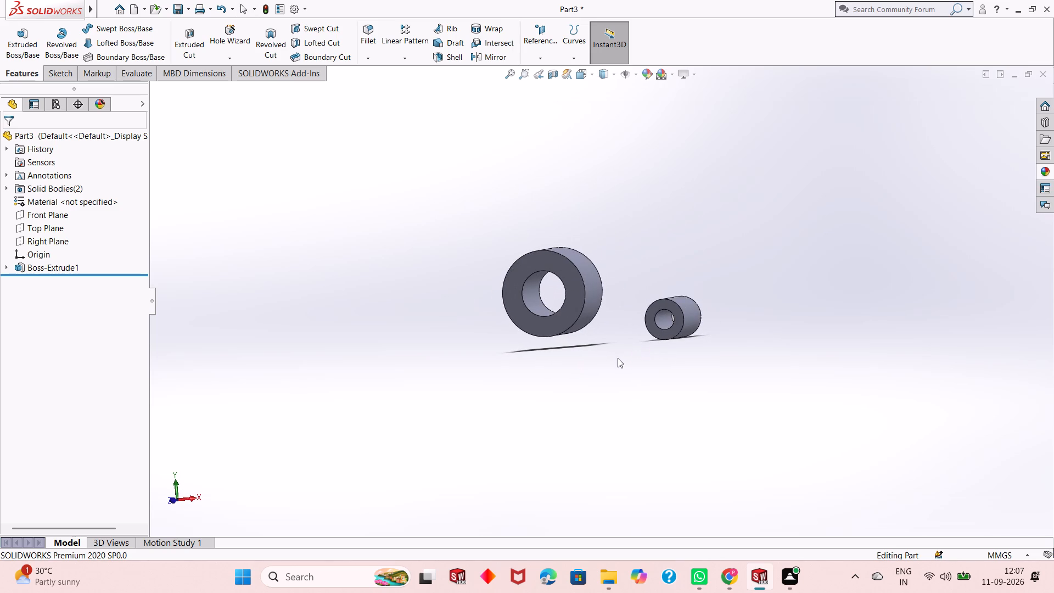
{"action": "scroll", "coordinate": [617, 359], "scroll_direction": "down", "scroll_amount": 2}
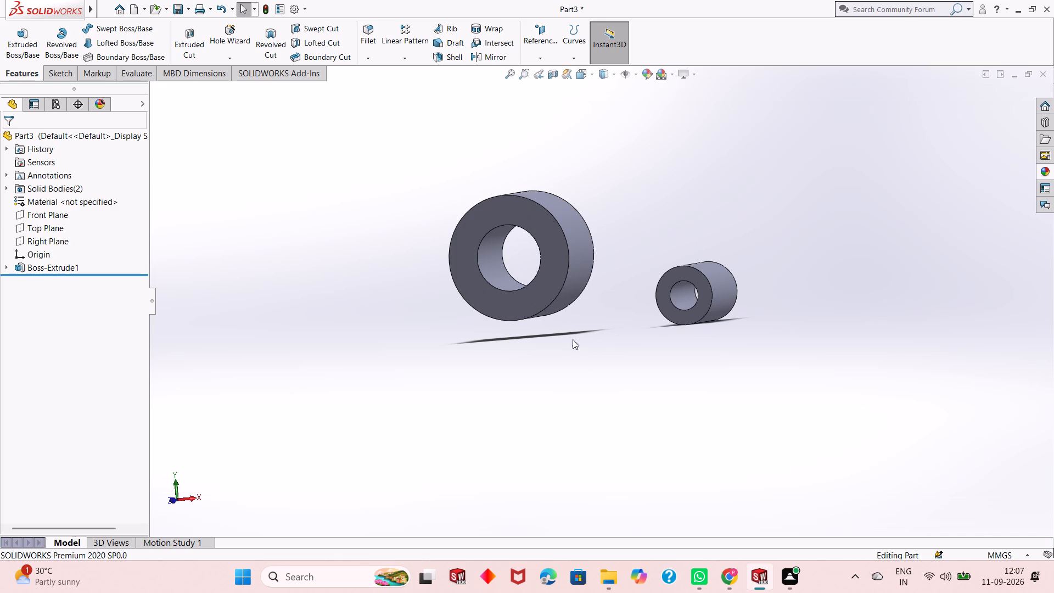
{"action": "scroll", "coordinate": [516, 300], "scroll_direction": "down", "scroll_amount": 2}
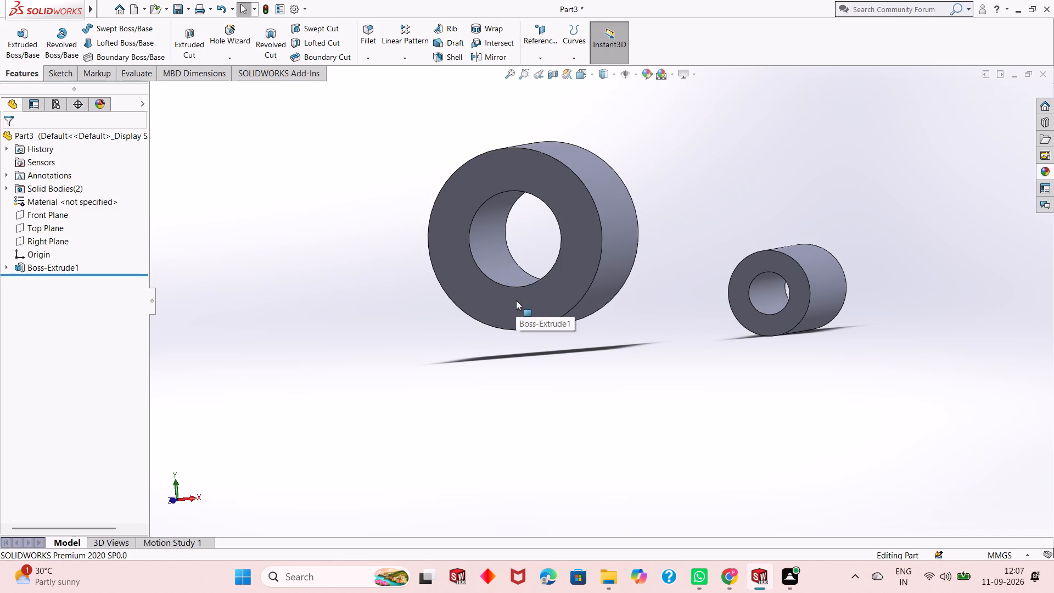
{"action": "scroll", "coordinate": [516, 300], "scroll_direction": "up", "scroll_amount": 1}
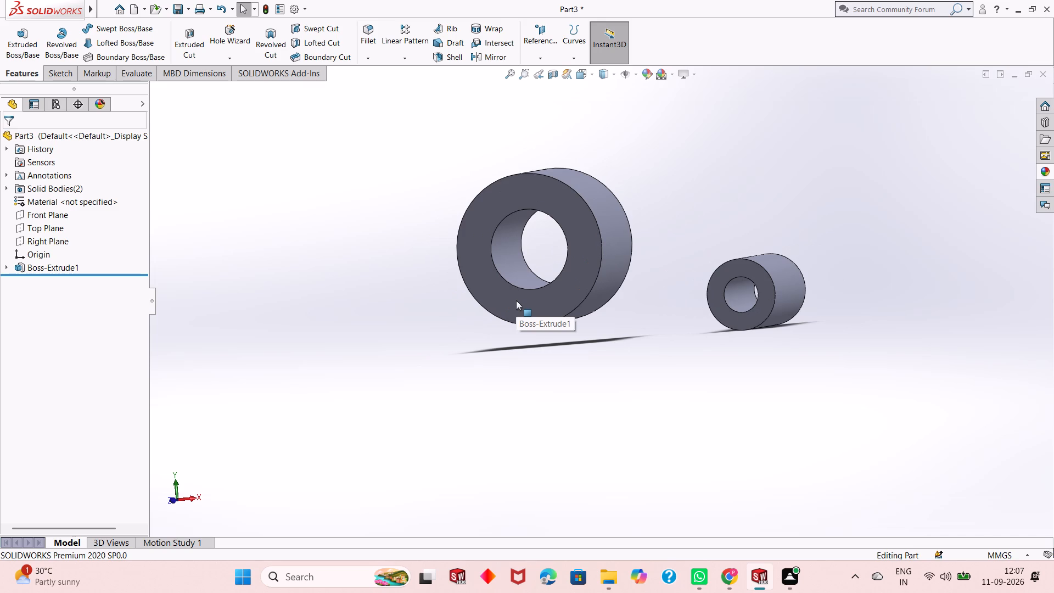
{"action": "scroll", "coordinate": [516, 300], "scroll_direction": "up", "scroll_amount": 1}
{"action": "scroll", "coordinate": [516, 300], "scroll_direction": "down", "scroll_amount": 1}
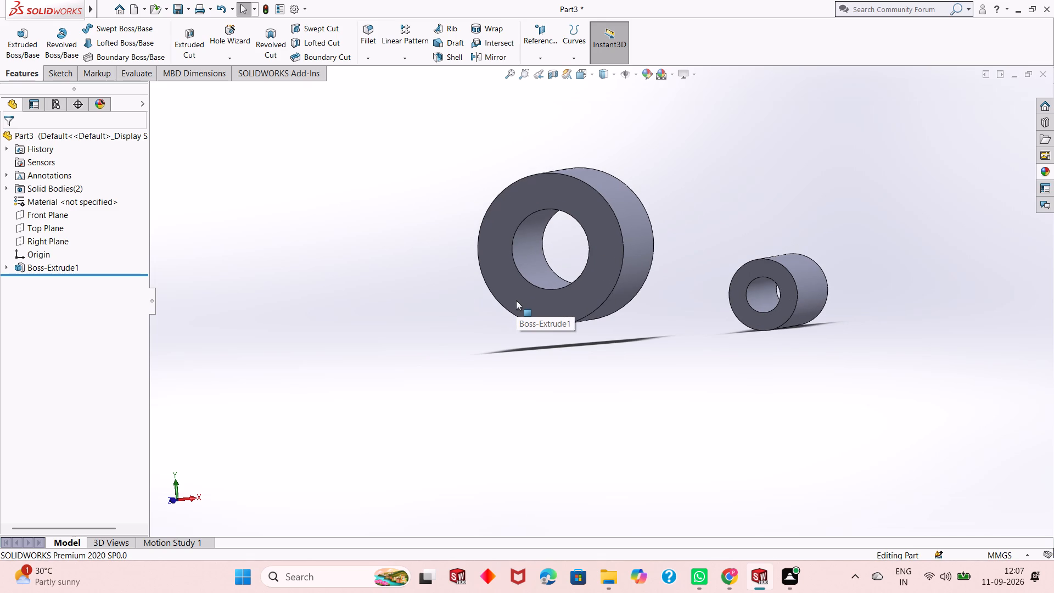
{"action": "scroll", "coordinate": [516, 300], "scroll_direction": "down", "scroll_amount": 1}
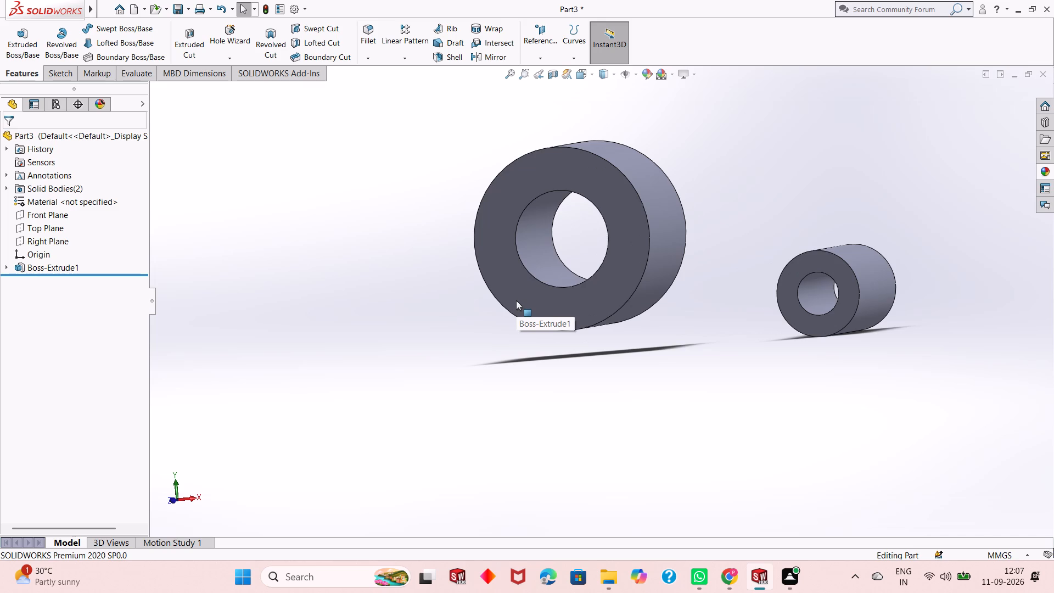
{"action": "scroll", "coordinate": [516, 300], "scroll_direction": "down", "scroll_amount": 1}
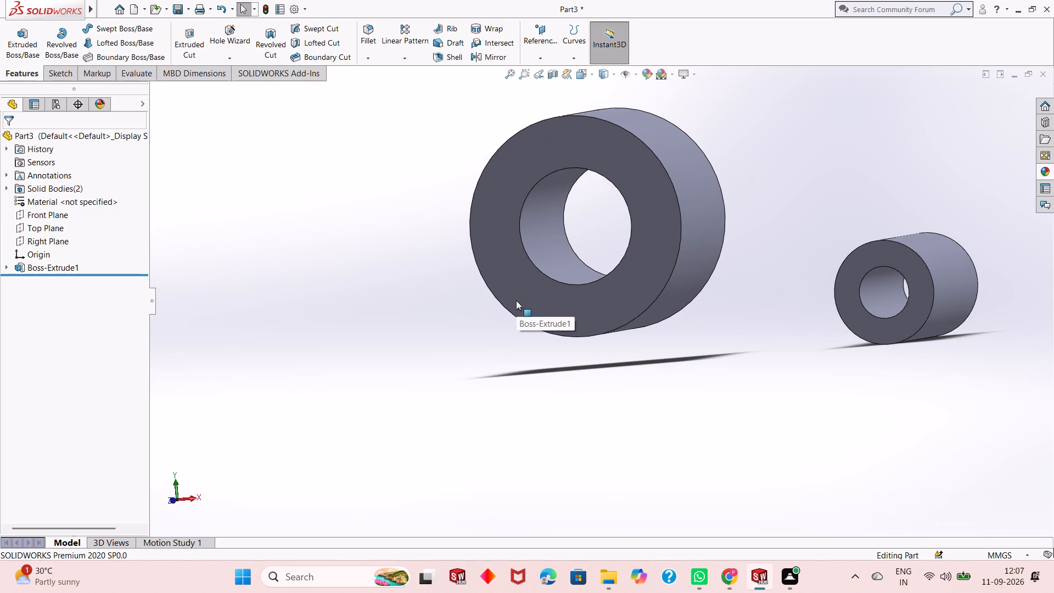
{"action": "scroll", "coordinate": [516, 300], "scroll_direction": "down", "scroll_amount": 1}
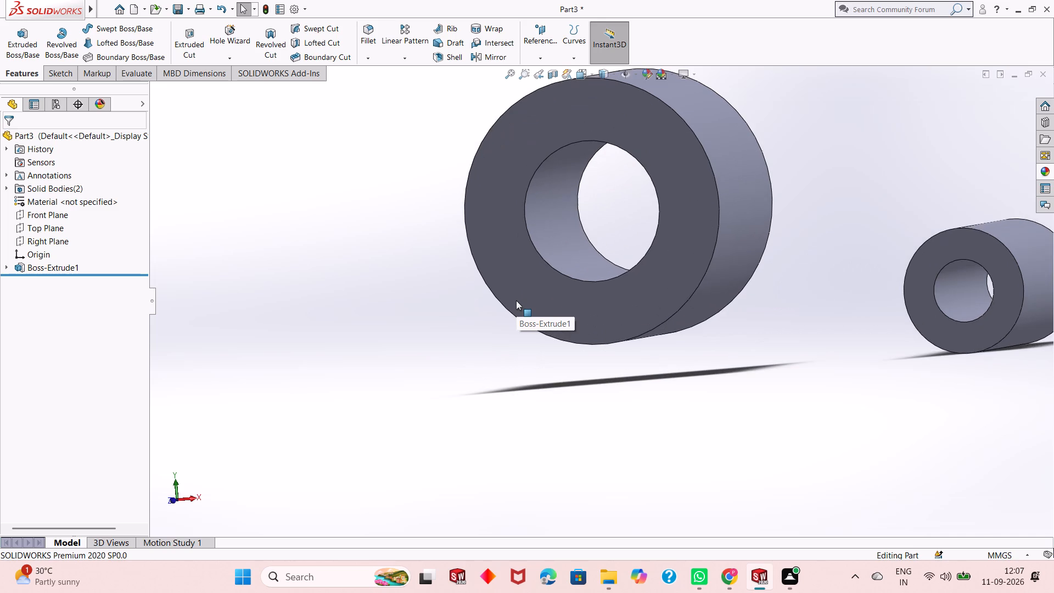
{"action": "scroll", "coordinate": [516, 300], "scroll_direction": "down", "scroll_amount": 1}
{"action": "scroll", "coordinate": [516, 300], "scroll_direction": "up", "scroll_amount": 1}
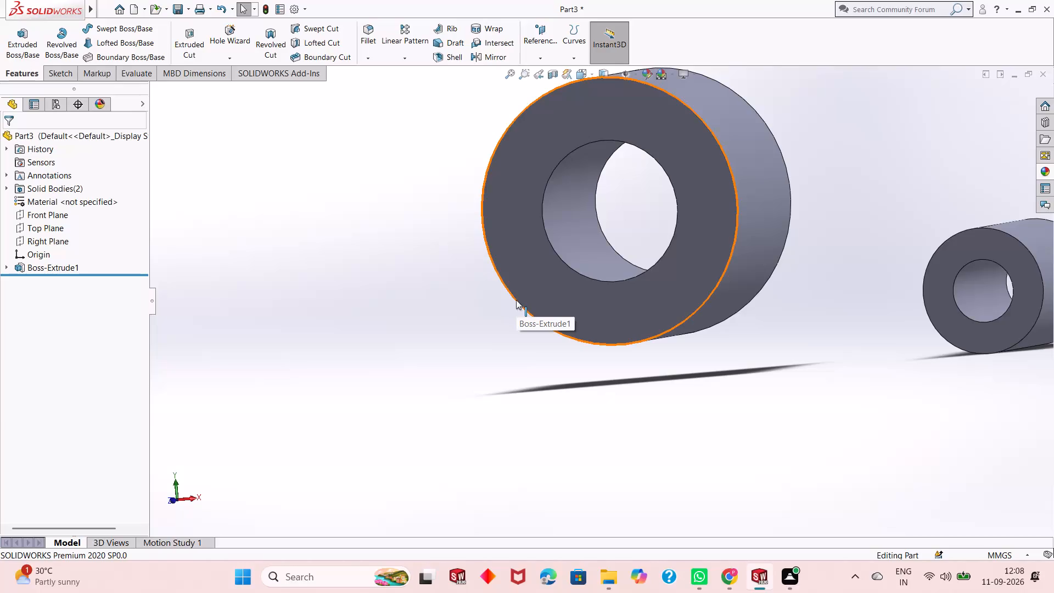
{"action": "scroll", "coordinate": [557, 342], "scroll_direction": "up", "scroll_amount": 3}
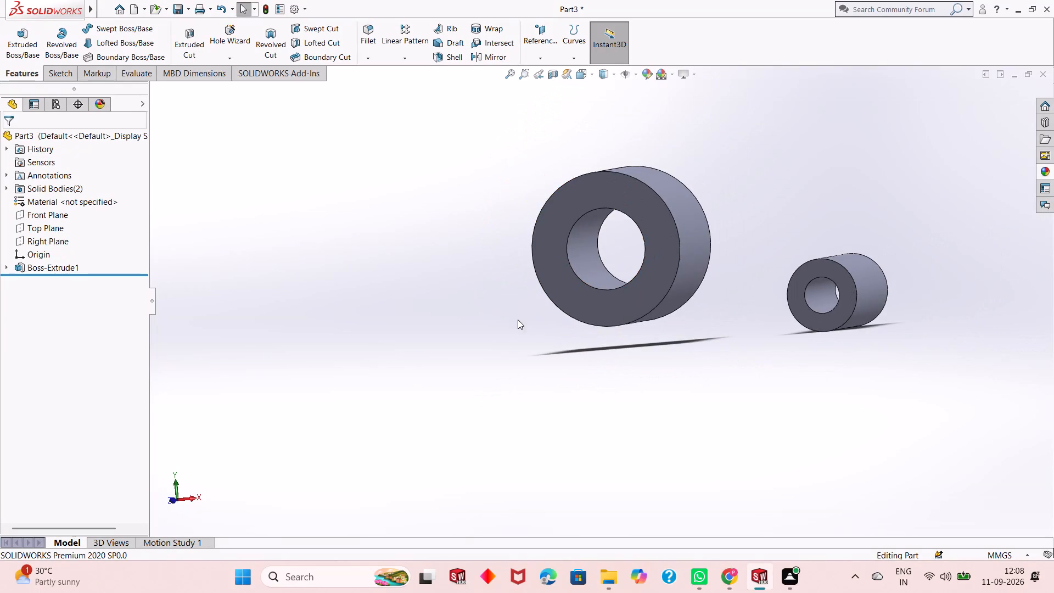
{"action": "scroll", "coordinate": [518, 320], "scroll_direction": "up", "scroll_amount": 1}
{"action": "scroll", "coordinate": [739, 221], "scroll_direction": "down", "scroll_amount": 1}
{"action": "scroll", "coordinate": [717, 302], "scroll_direction": "up", "scroll_amount": 2}
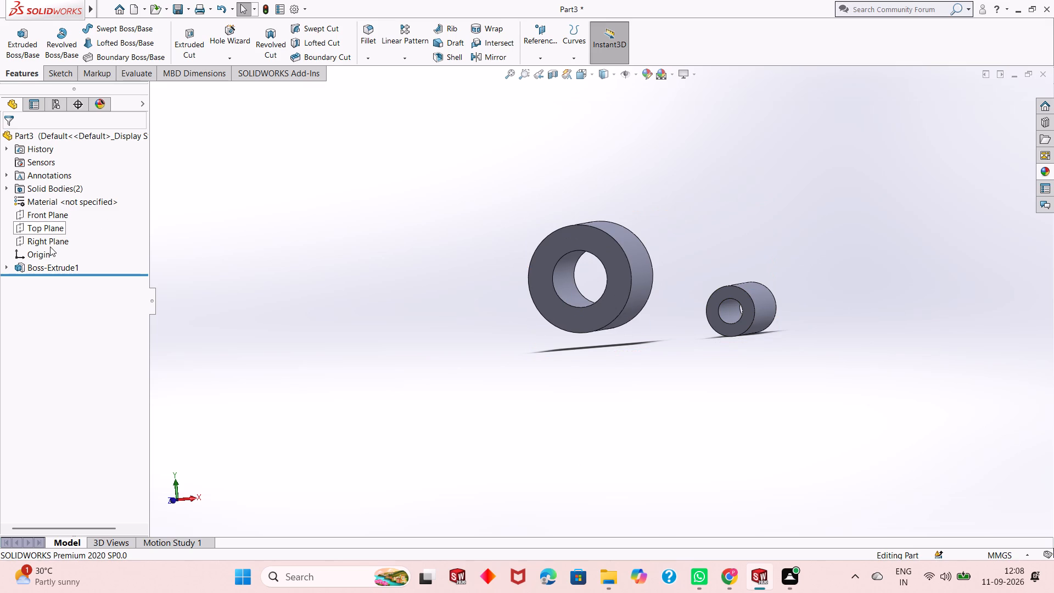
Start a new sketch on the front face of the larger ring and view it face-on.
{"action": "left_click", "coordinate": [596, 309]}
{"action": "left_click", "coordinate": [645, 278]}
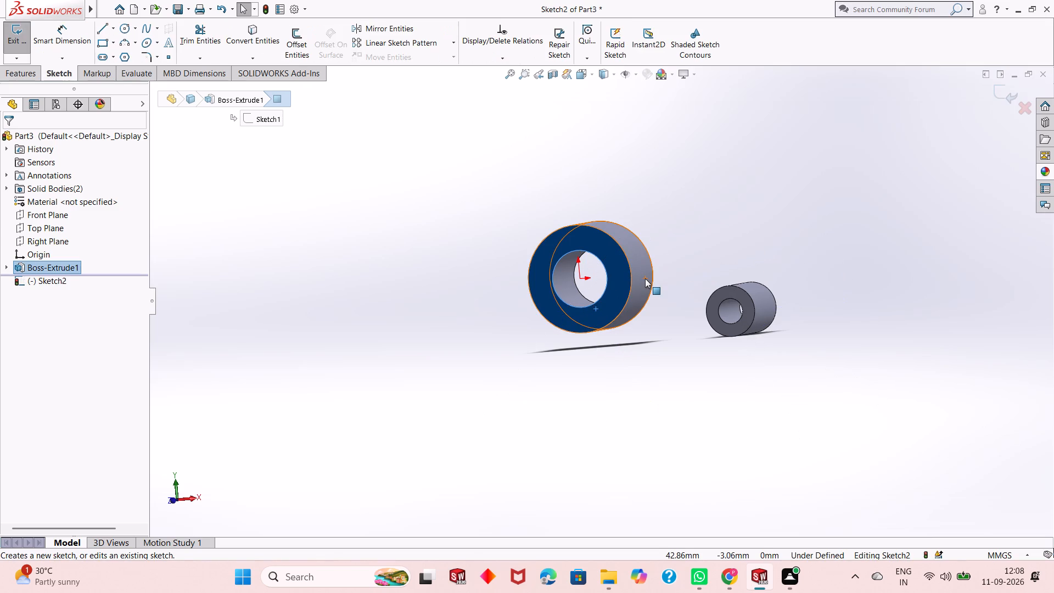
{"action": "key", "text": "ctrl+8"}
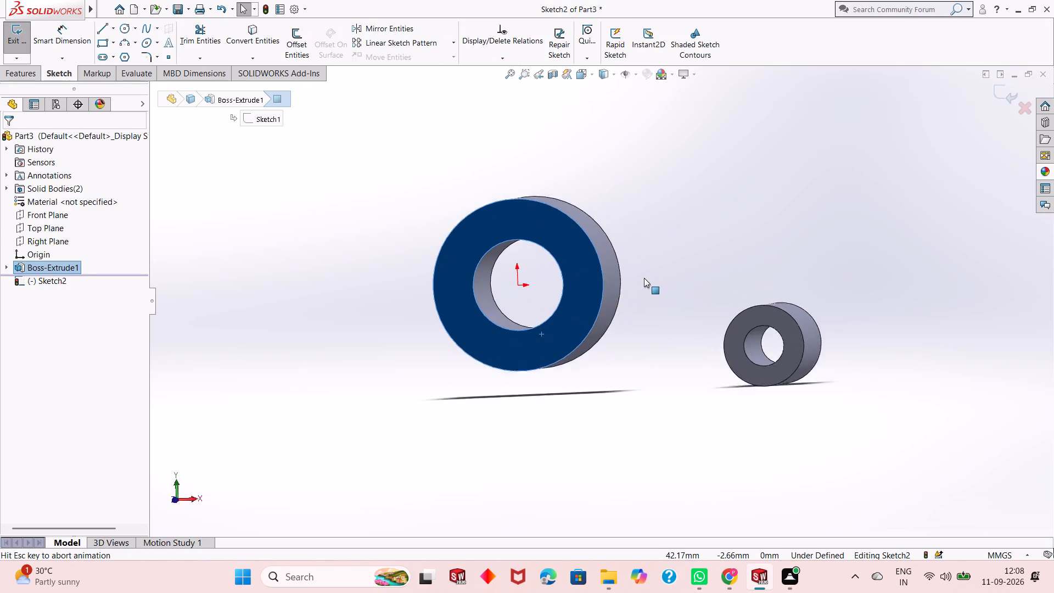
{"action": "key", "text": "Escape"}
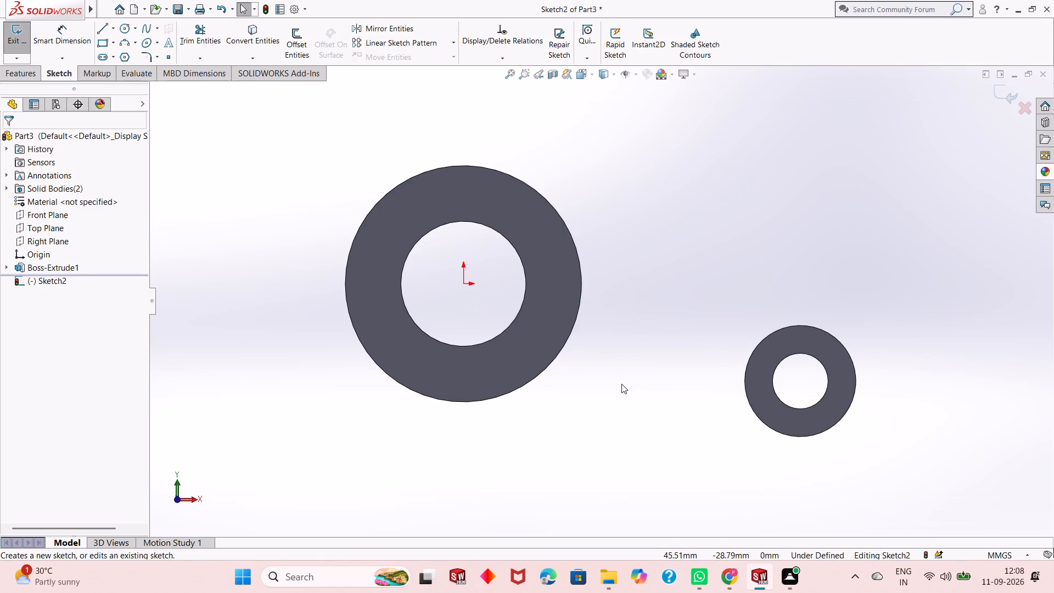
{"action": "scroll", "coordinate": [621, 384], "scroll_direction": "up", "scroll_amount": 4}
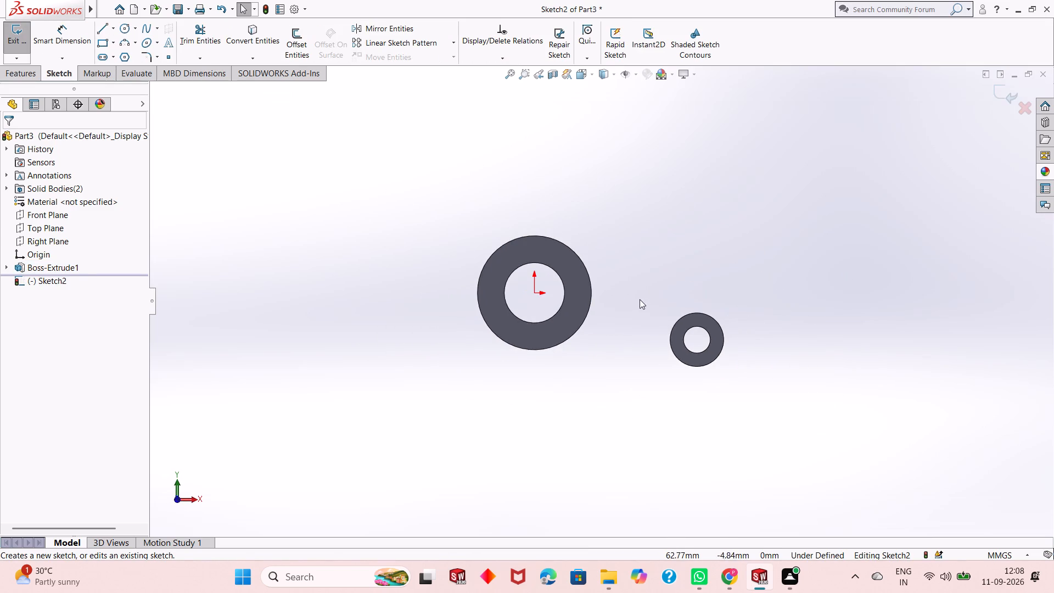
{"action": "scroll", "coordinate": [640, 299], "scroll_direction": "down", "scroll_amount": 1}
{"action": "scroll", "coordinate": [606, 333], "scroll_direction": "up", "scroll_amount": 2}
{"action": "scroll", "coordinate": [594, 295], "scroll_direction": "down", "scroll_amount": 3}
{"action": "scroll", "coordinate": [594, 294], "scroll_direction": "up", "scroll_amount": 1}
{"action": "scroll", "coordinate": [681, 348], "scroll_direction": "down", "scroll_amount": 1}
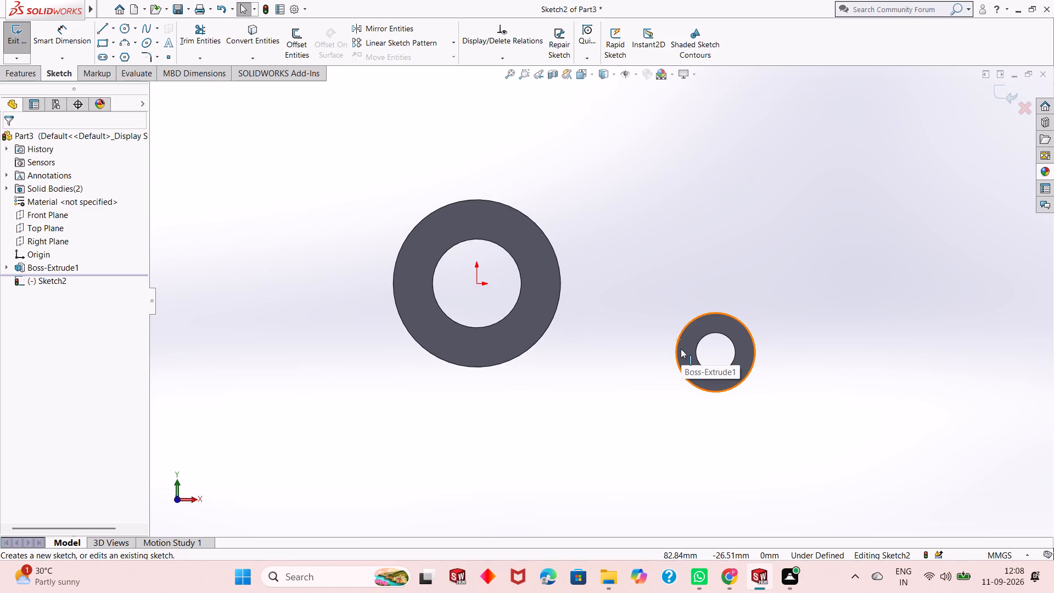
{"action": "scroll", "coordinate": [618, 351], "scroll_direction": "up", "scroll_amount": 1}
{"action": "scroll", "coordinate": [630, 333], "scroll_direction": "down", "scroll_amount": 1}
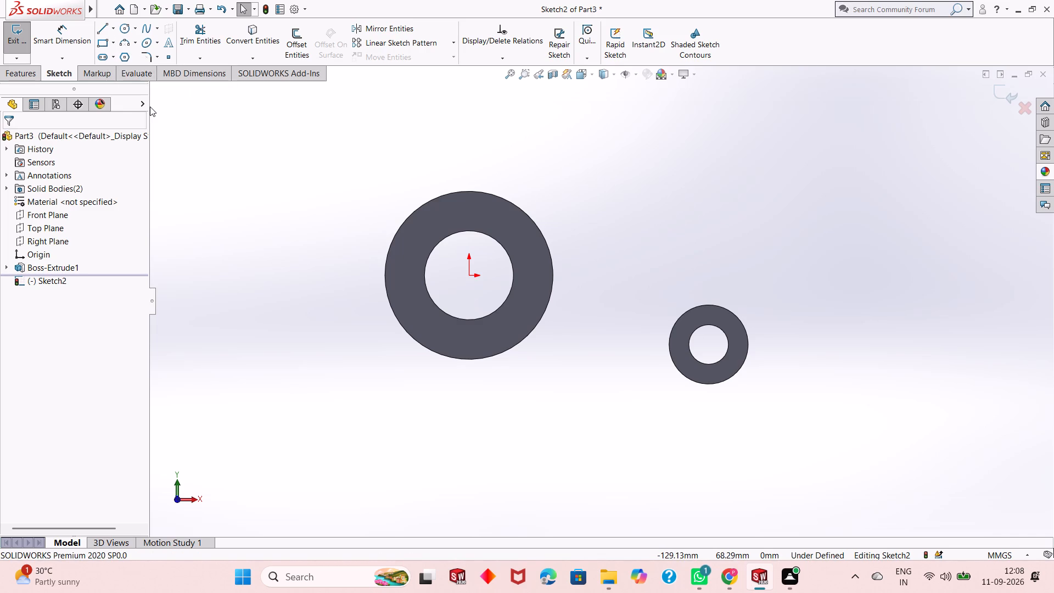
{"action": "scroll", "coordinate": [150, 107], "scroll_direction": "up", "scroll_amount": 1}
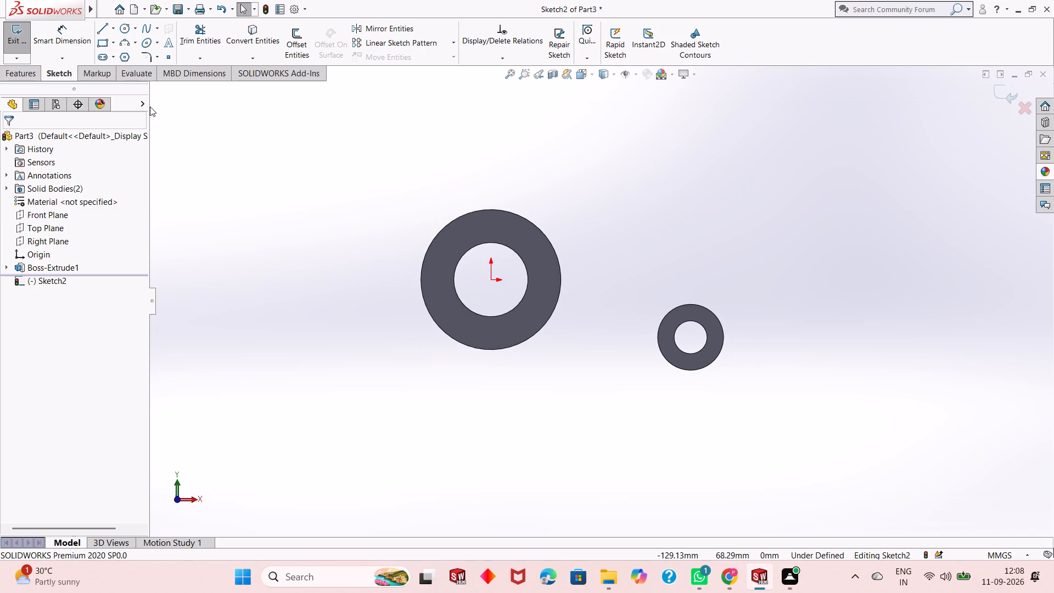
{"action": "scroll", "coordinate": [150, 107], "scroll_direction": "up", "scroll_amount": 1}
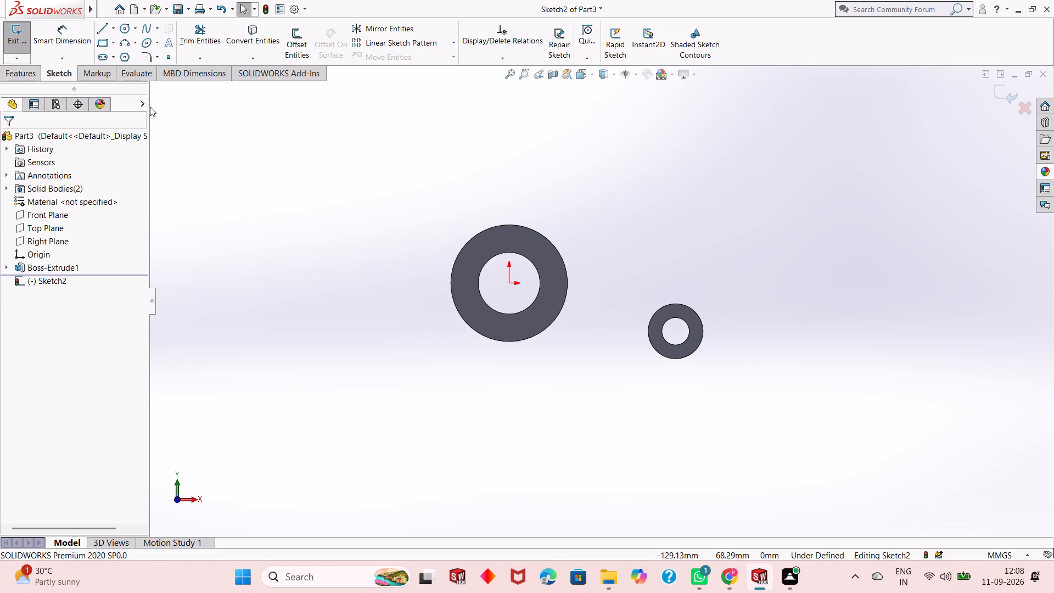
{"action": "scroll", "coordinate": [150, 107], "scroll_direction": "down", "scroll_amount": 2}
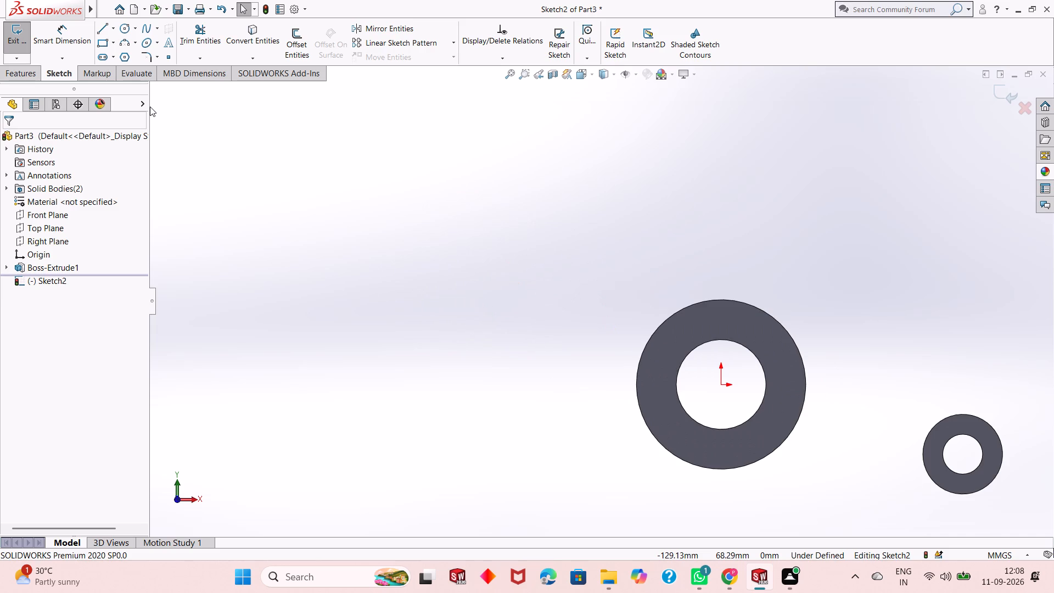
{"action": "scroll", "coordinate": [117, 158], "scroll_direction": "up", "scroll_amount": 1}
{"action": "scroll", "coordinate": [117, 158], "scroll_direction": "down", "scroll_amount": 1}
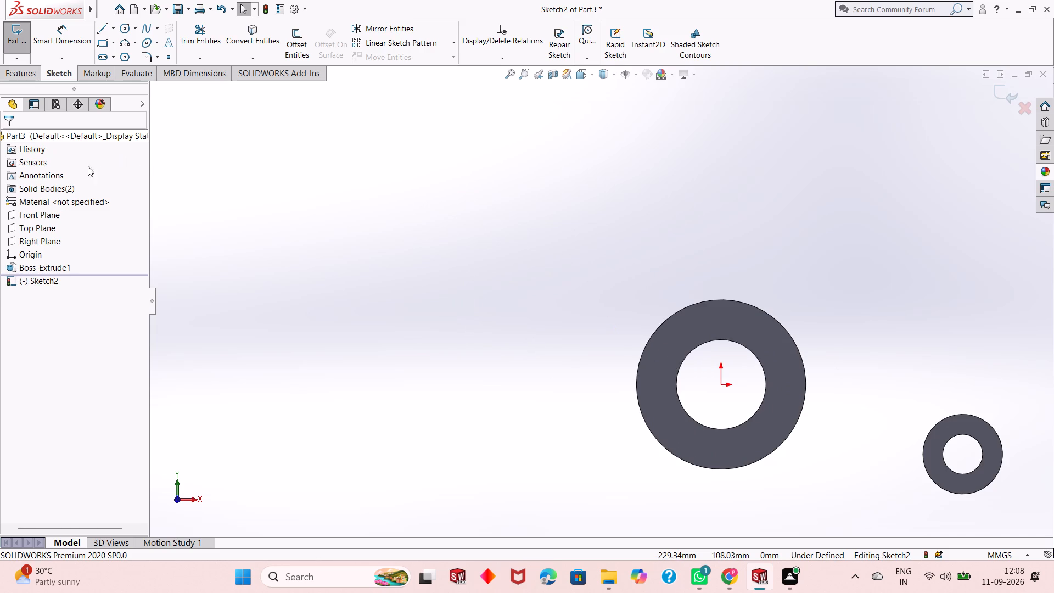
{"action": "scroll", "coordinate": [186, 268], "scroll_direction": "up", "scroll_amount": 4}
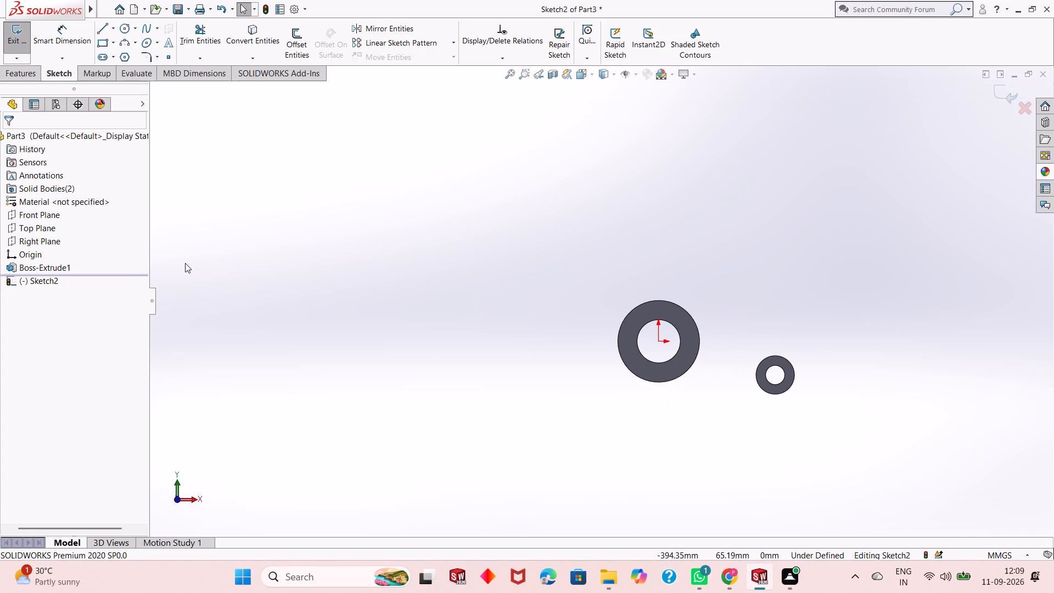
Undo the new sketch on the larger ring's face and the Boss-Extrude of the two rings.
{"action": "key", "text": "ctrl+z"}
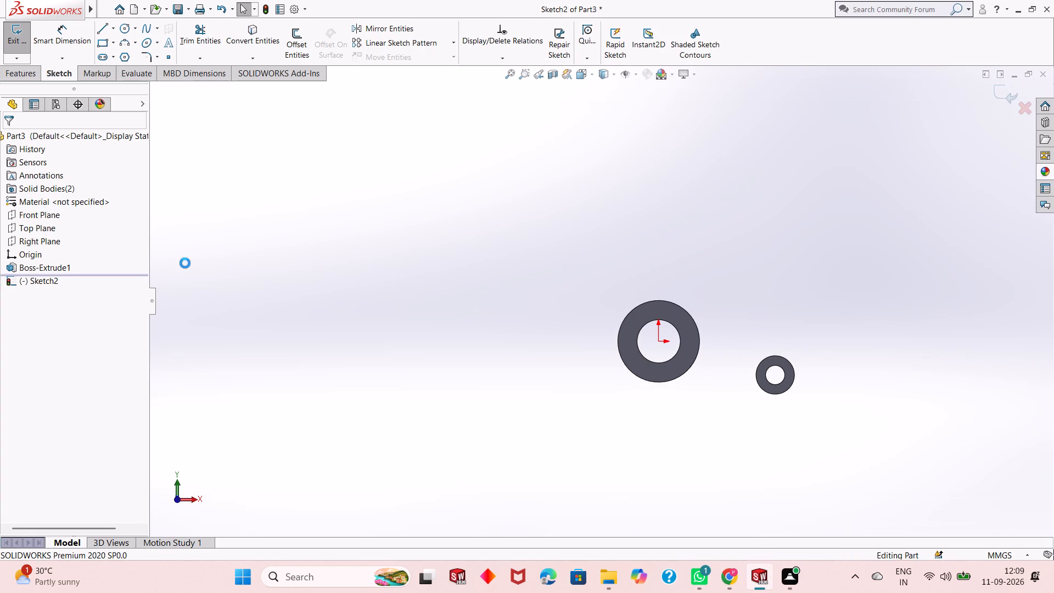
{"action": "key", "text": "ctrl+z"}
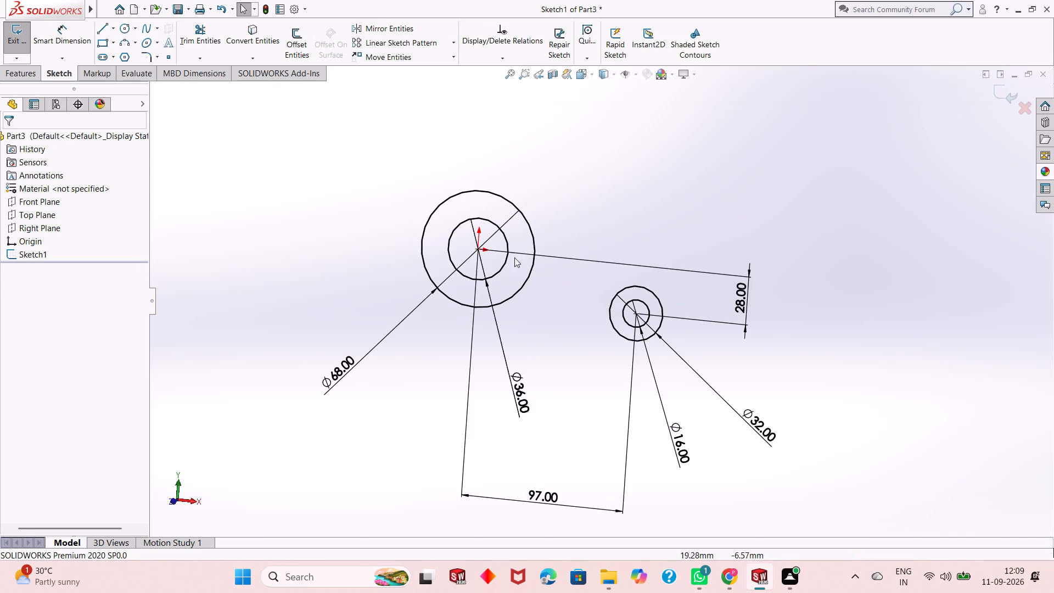
View the base sketch face-on and draw a construction line about 53 mm long from the origin diagonally down toward the smaller circles' side.
{"action": "scroll", "coordinate": [463, 252], "scroll_direction": "down", "scroll_amount": 2}
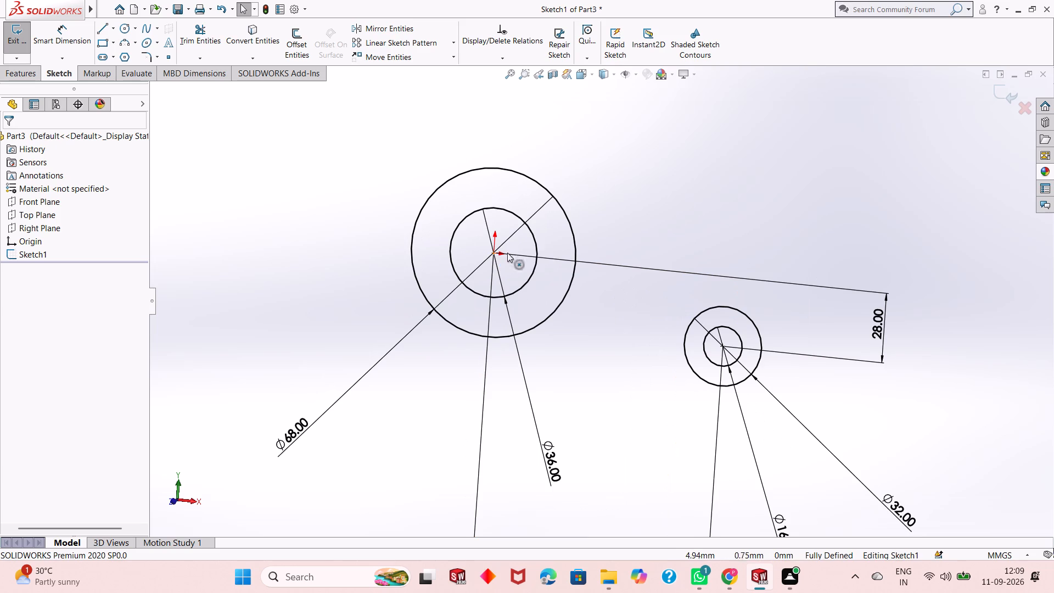
{"action": "key", "text": "ctrl+8"}
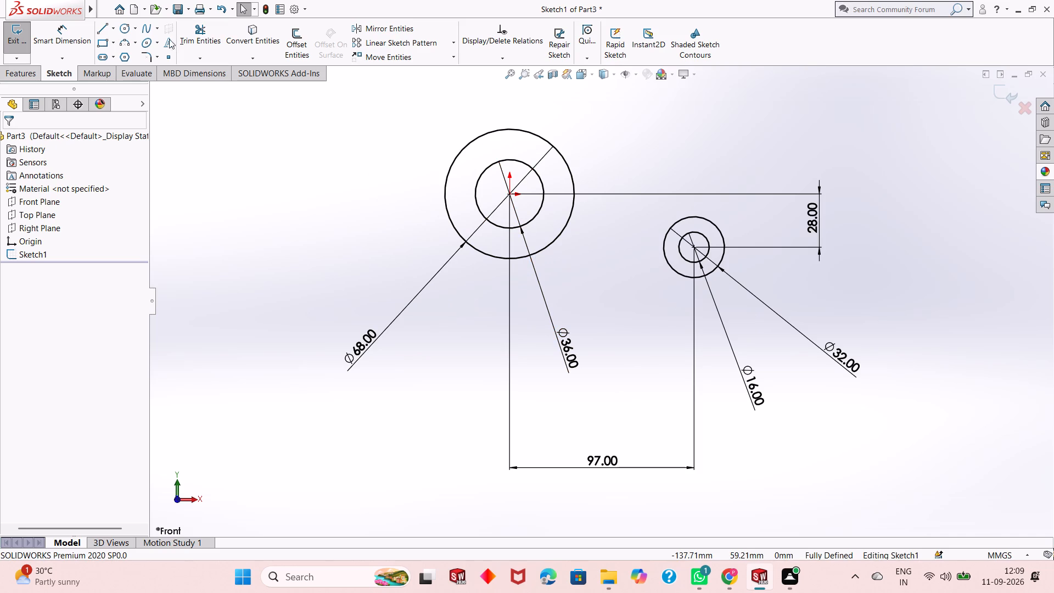
{"action": "left_click", "coordinate": [114, 28]}
{"action": "left_click", "coordinate": [122, 54]}
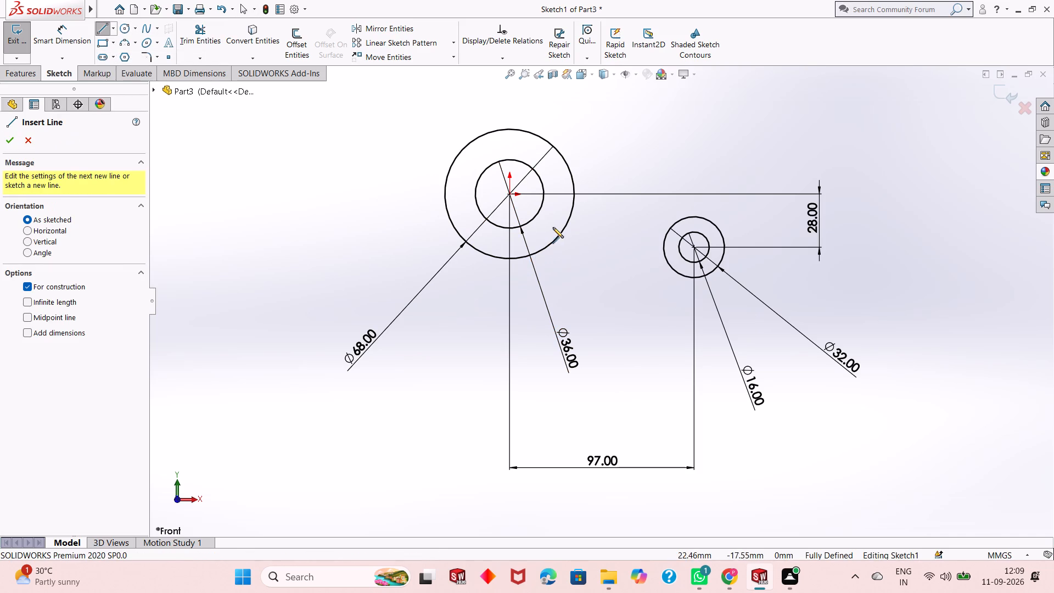
{"action": "left_click", "coordinate": [511, 192]}
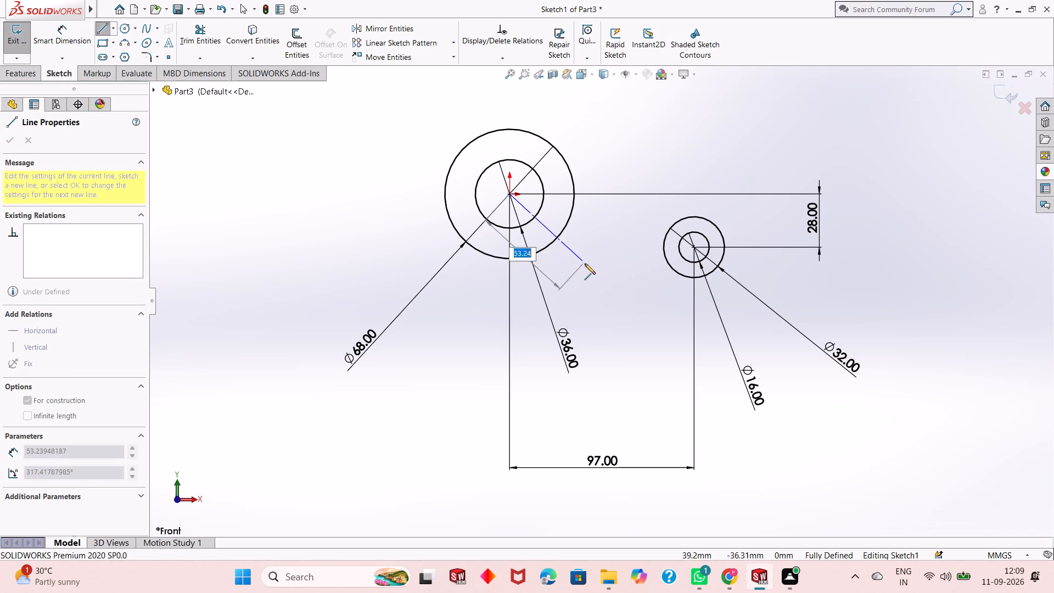
{"action": "left_click", "coordinate": [585, 264]}
{"action": "right_click", "coordinate": [585, 264]}
{"action": "left_click", "coordinate": [601, 268]}
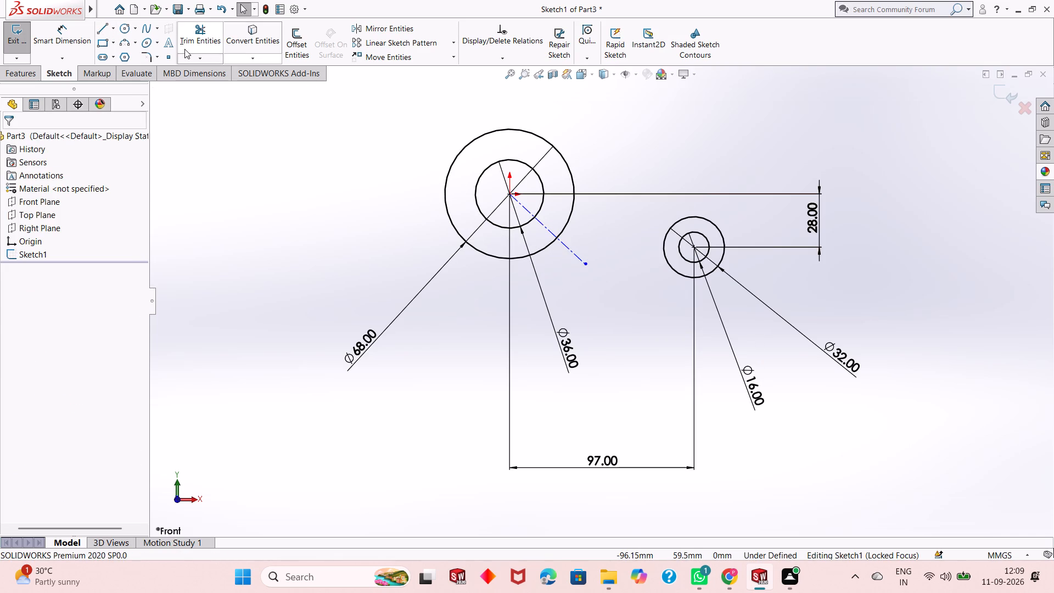
Draw a horizontal solid line from the origin to the 68 mm circle, about 34 mm long.
{"action": "left_click", "coordinate": [103, 28]}
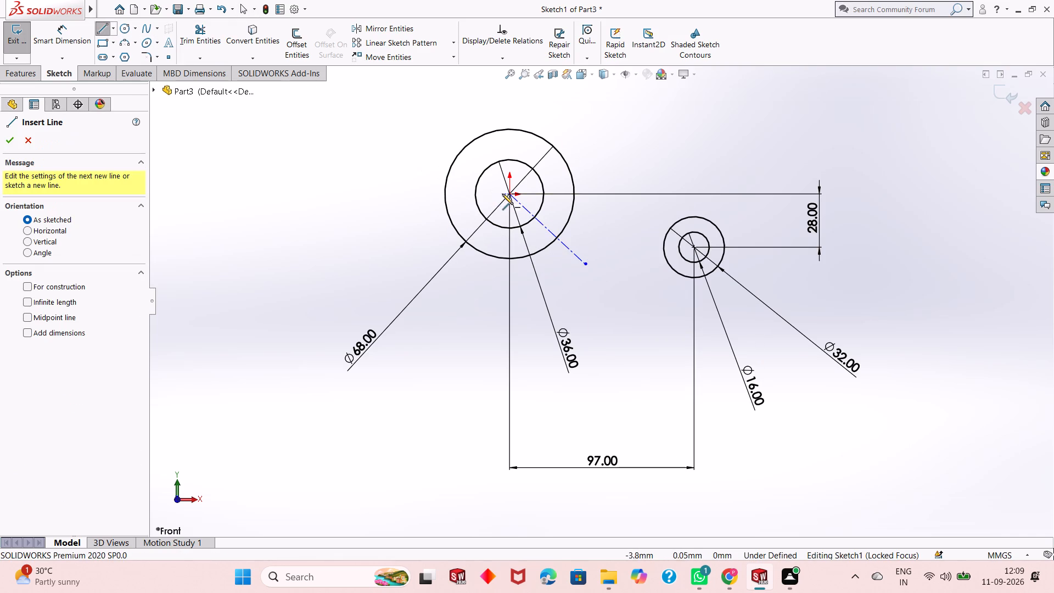
{"action": "left_click", "coordinate": [508, 193]}
{"action": "left_click", "coordinate": [572, 193]}
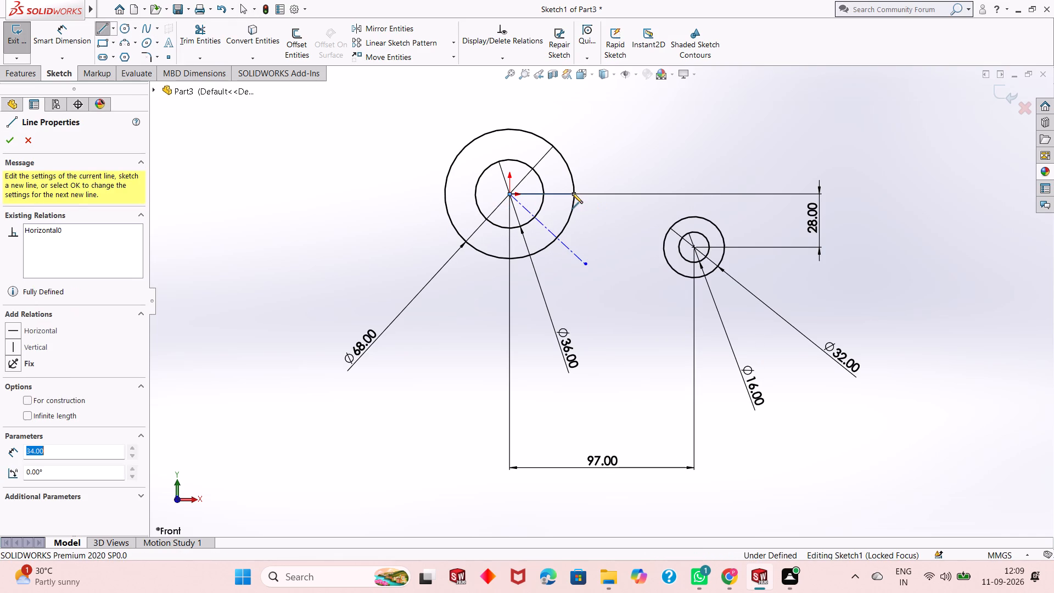
{"action": "right_click", "coordinate": [572, 193]}
{"action": "left_click", "coordinate": [583, 197]}
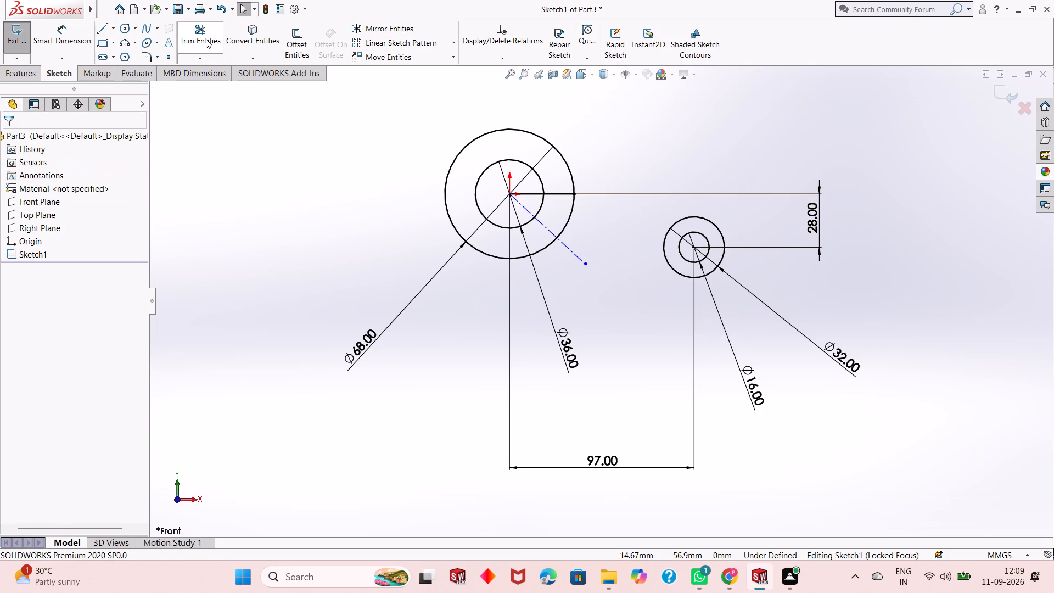
Dimension the angle between the horizontal line and the diagonal construction line as 45°.
{"action": "left_click", "coordinate": [75, 47]}
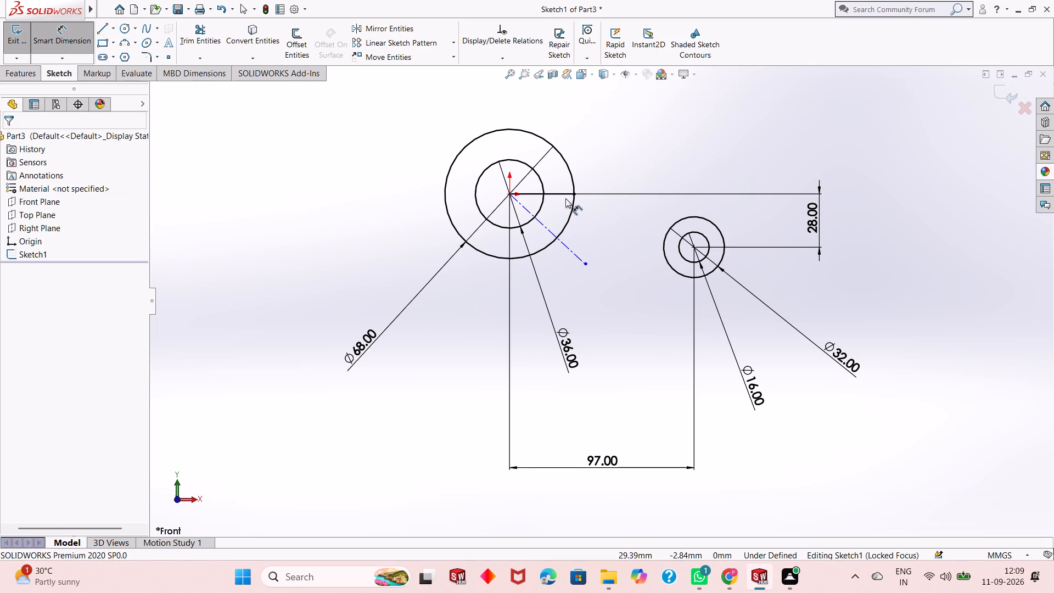
{"action": "left_click", "coordinate": [565, 193]}
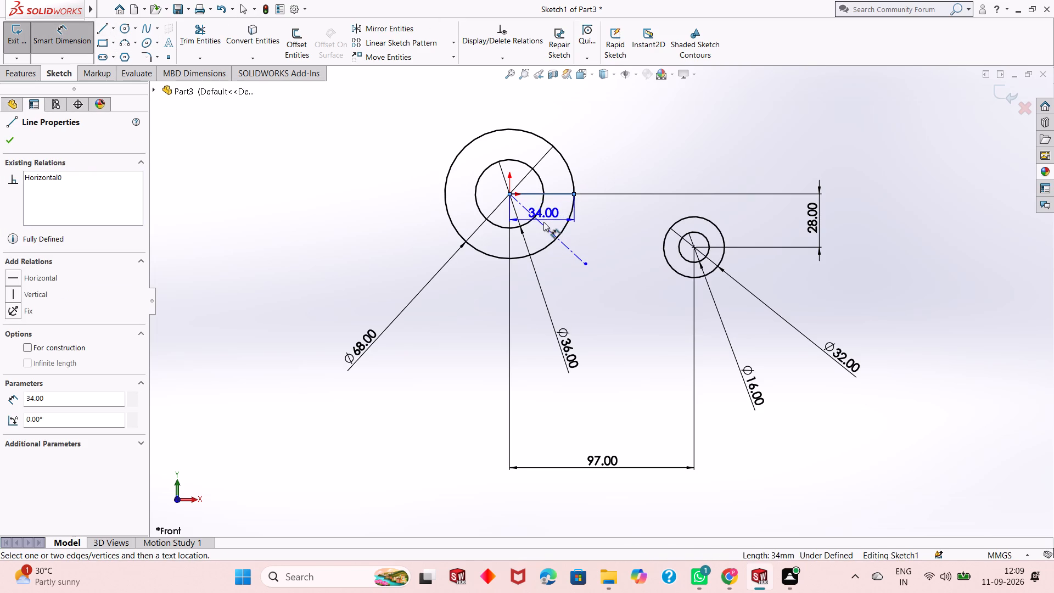
{"action": "left_click", "coordinate": [543, 225]}
{"action": "left_click", "coordinate": [581, 220]}
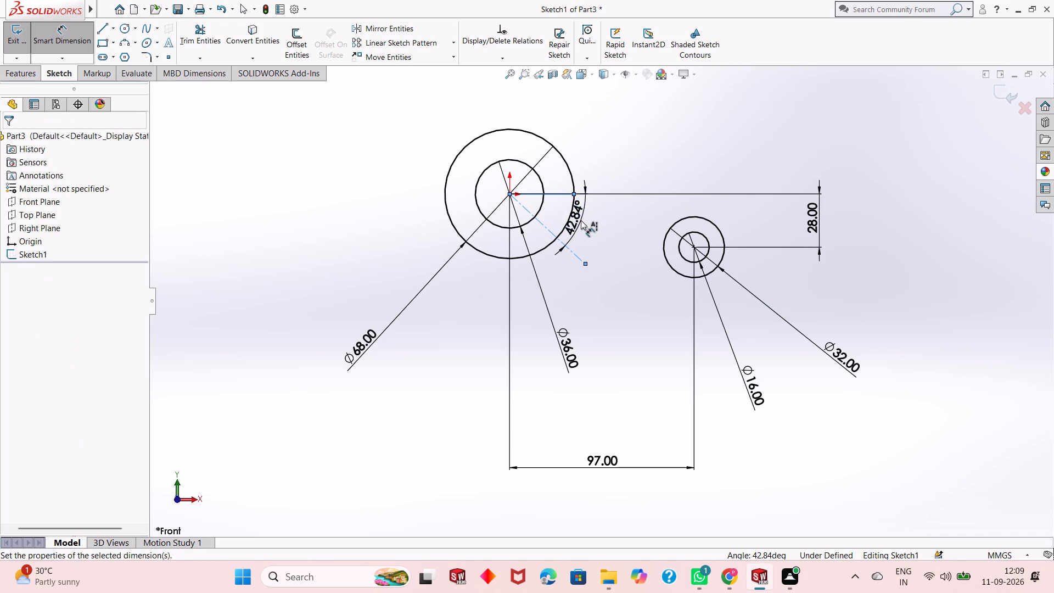
{"action": "type", "text": "45"}
{"action": "key", "text": "Return"}
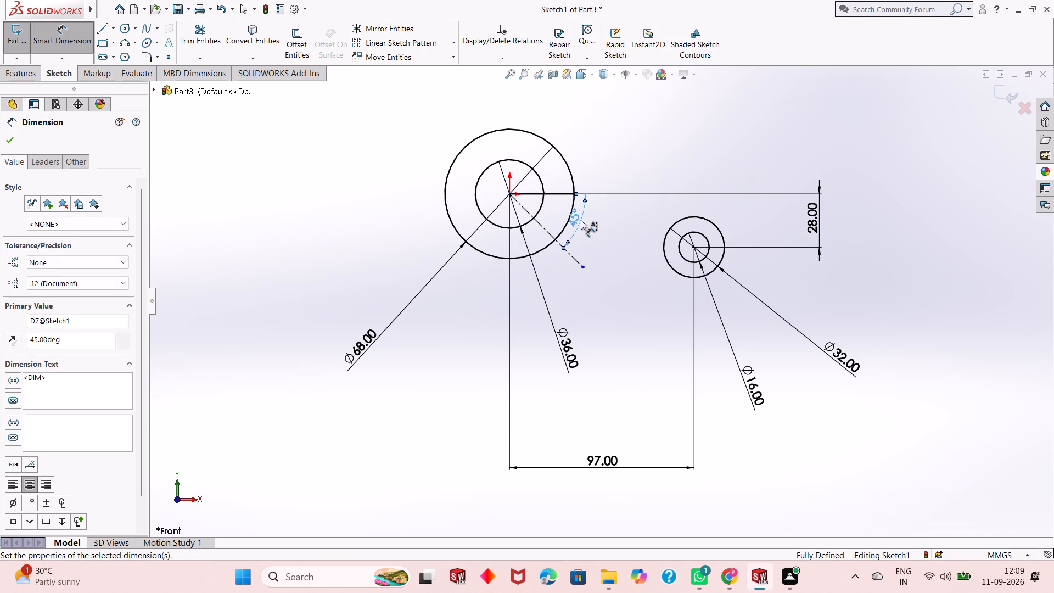
{"action": "key", "text": "Escape"}
{"action": "key", "text": "Escape"}
{"action": "key", "text": "Escape"}
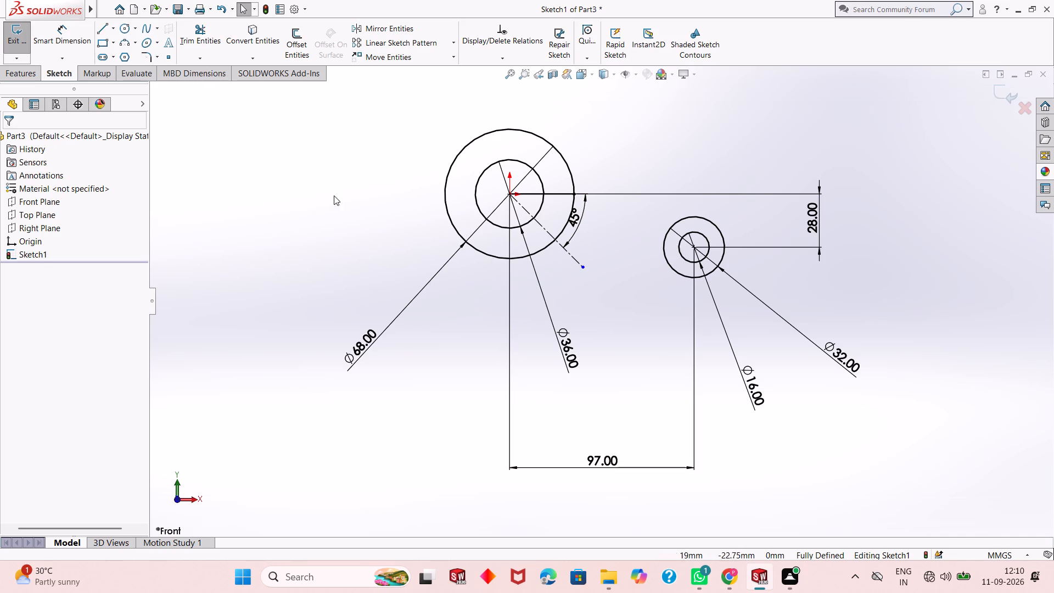
Draw a solid line about 48 mm long from the origin along the 45° construction line, ending outside the 68 mm circle.
{"action": "scroll", "coordinate": [342, 185], "scroll_direction": "down", "scroll_amount": 2}
{"action": "scroll", "coordinate": [342, 185], "scroll_direction": "up", "scroll_amount": 3}
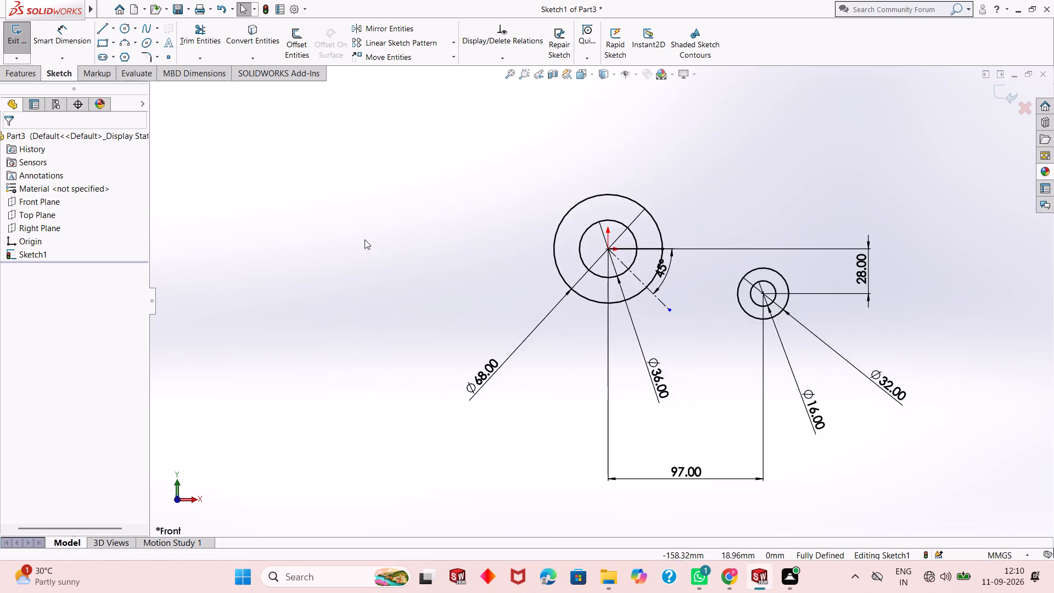
{"action": "scroll", "coordinate": [365, 239], "scroll_direction": "up", "scroll_amount": 2}
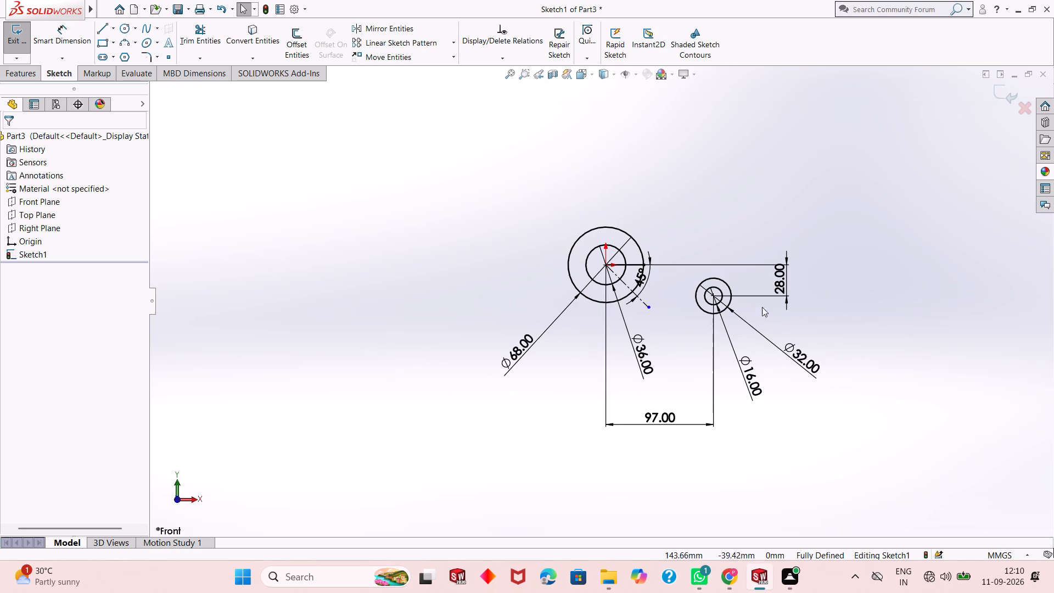
{"action": "scroll", "coordinate": [703, 268], "scroll_direction": "down", "scroll_amount": 2}
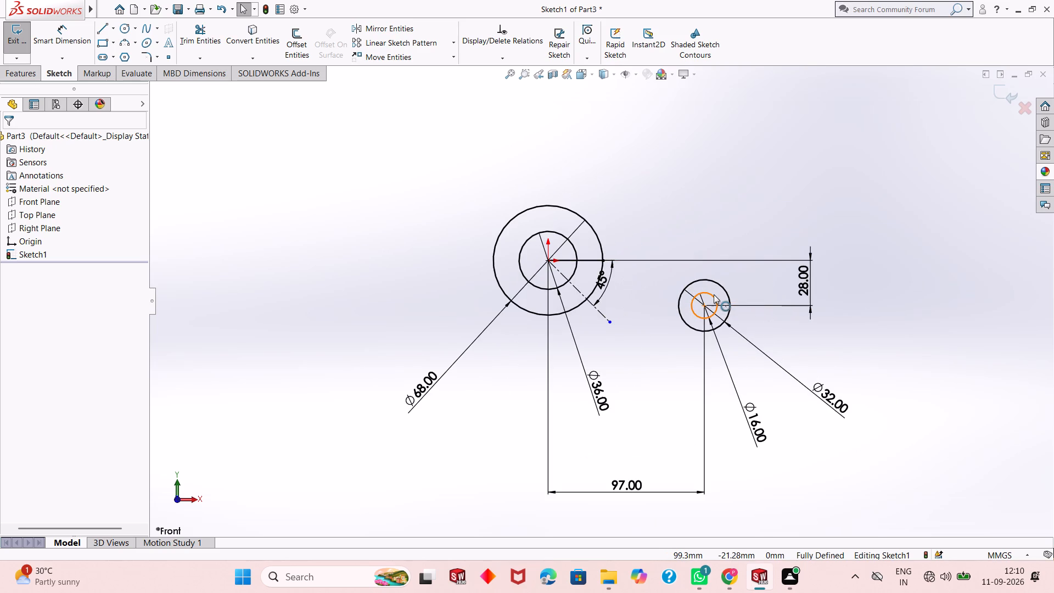
{"action": "scroll", "coordinate": [714, 294], "scroll_direction": "down", "scroll_amount": 2}
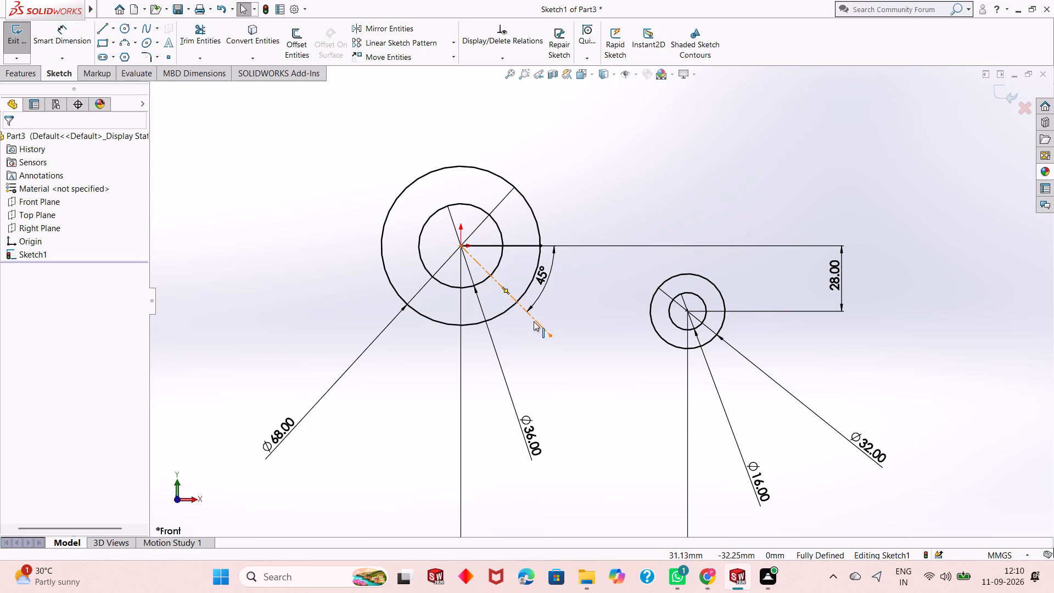
{"action": "left_click", "coordinate": [99, 28]}
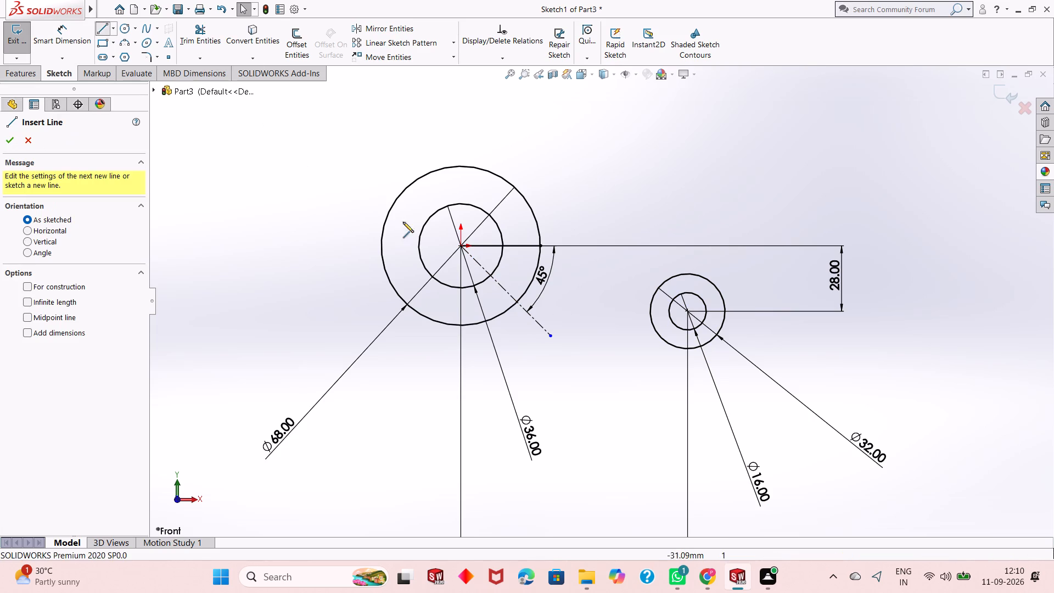
{"action": "left_click", "coordinate": [462, 248]}
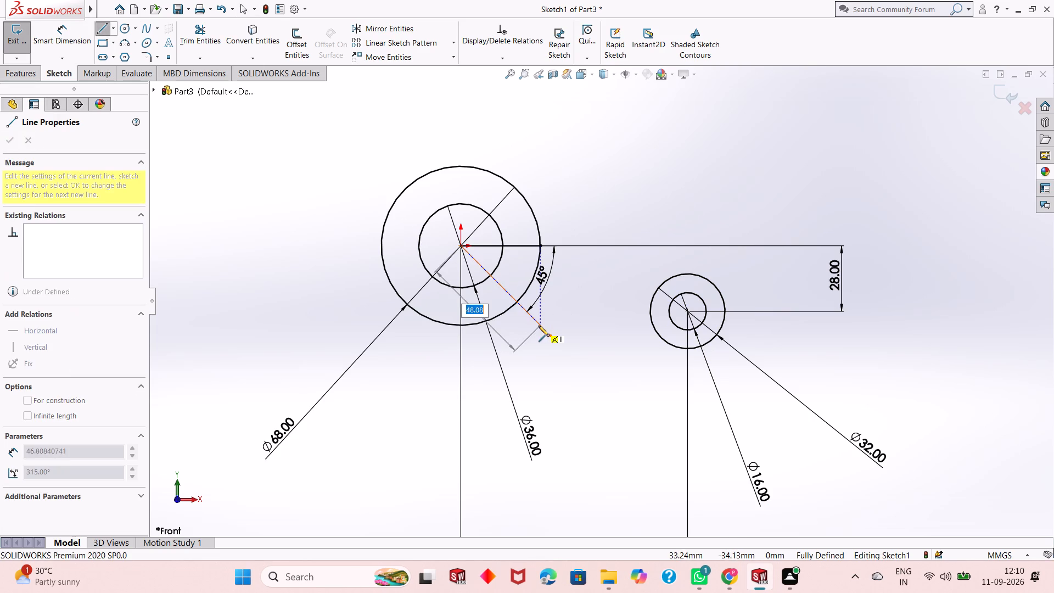
{"action": "left_click", "coordinate": [539, 326]}
{"action": "key", "text": "Escape"}
{"action": "key", "text": "Escape"}
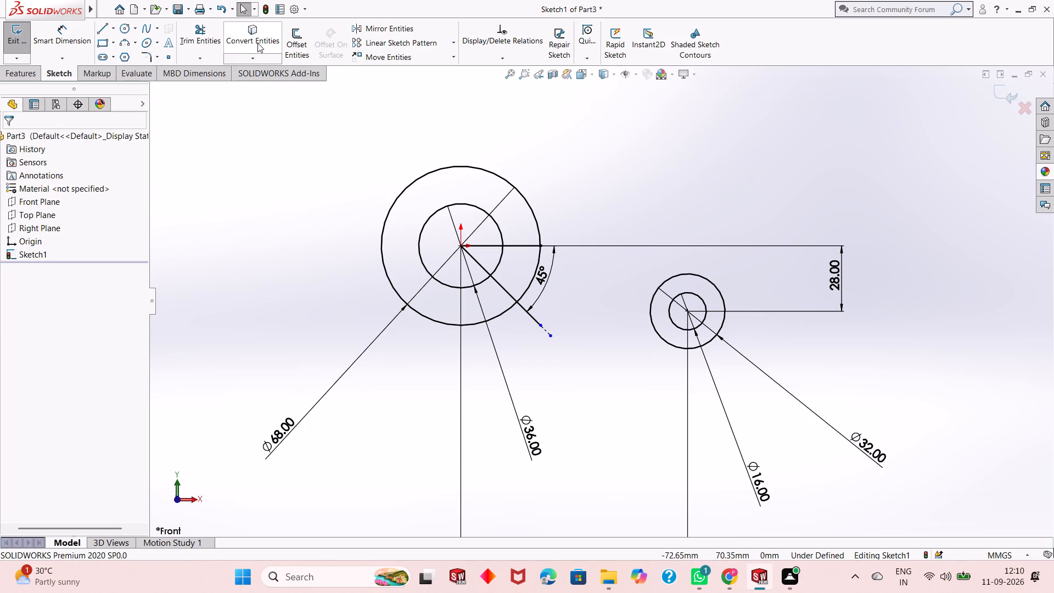
Offset the solid 45° line bi-directionally by 4 mm, with dimensions added.
{"action": "left_click", "coordinate": [497, 281]}
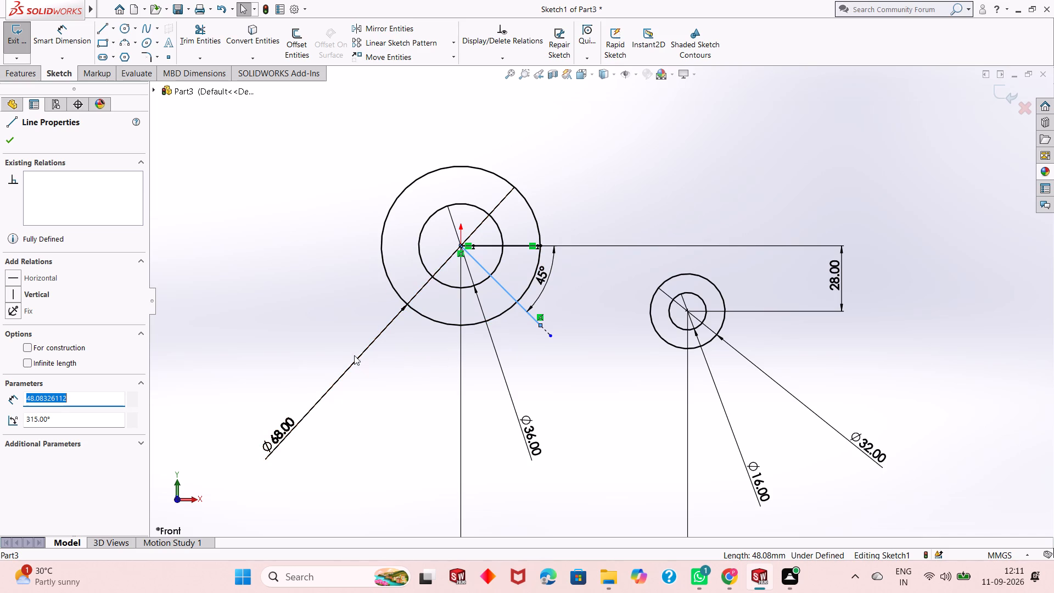
{"action": "scroll", "coordinate": [531, 365], "scroll_direction": "up", "scroll_amount": 2}
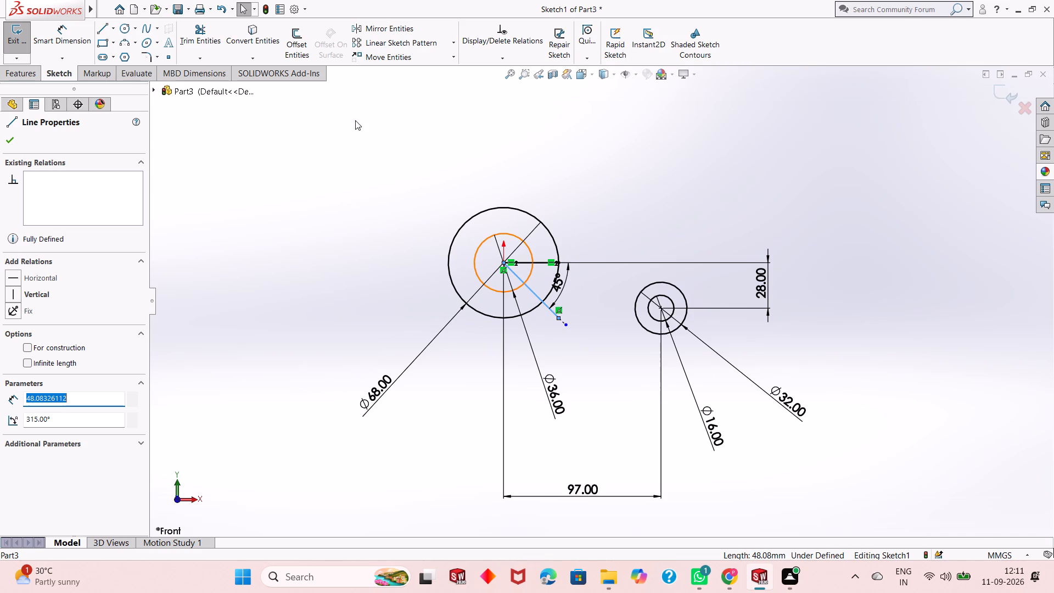
{"action": "left_click", "coordinate": [303, 52]}
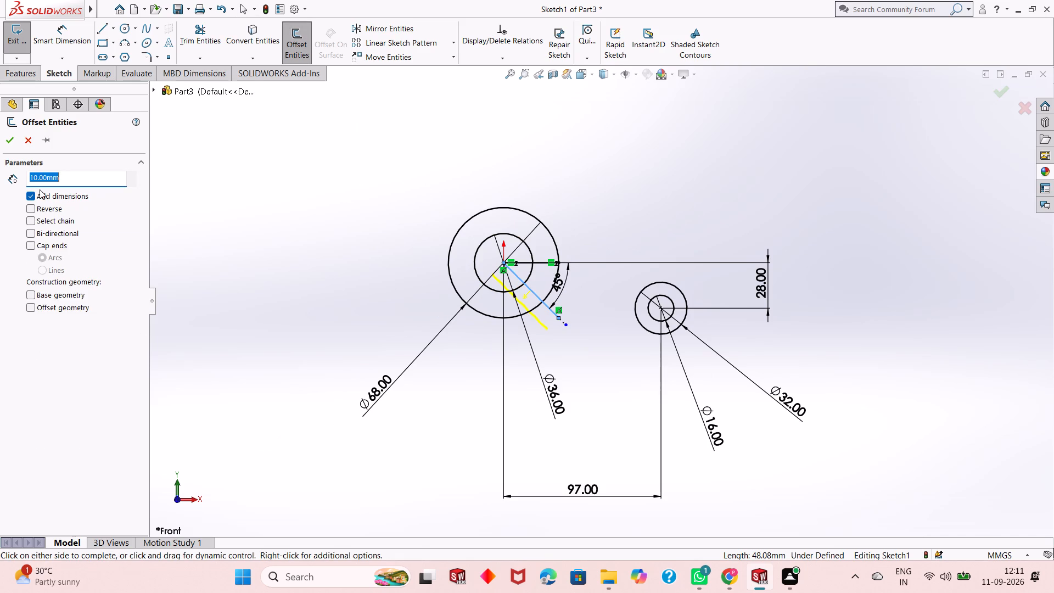
{"action": "left_click", "coordinate": [38, 234]}
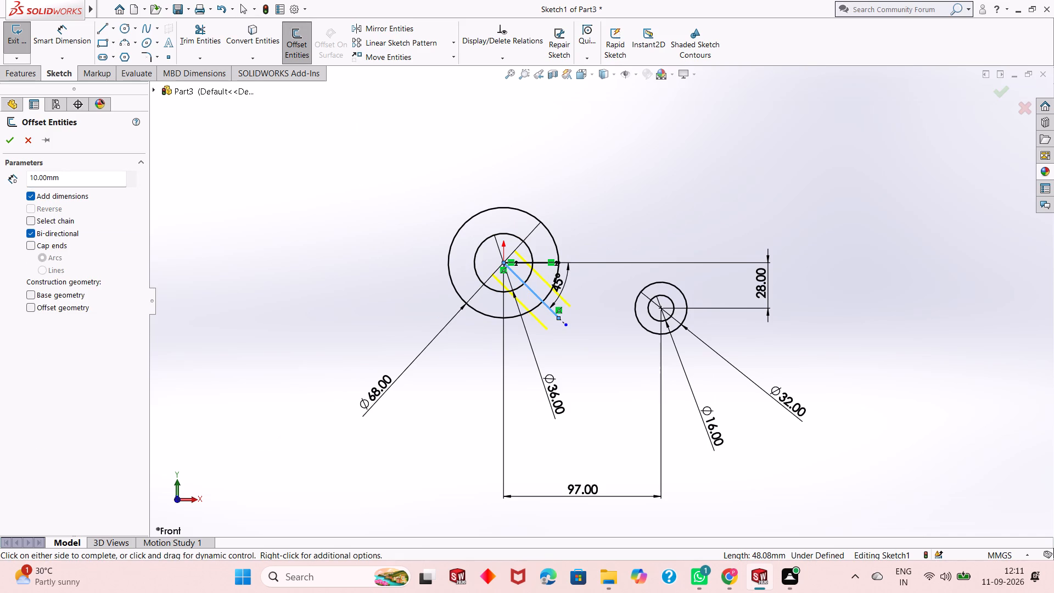
{"action": "double_click", "coordinate": [68, 182]}
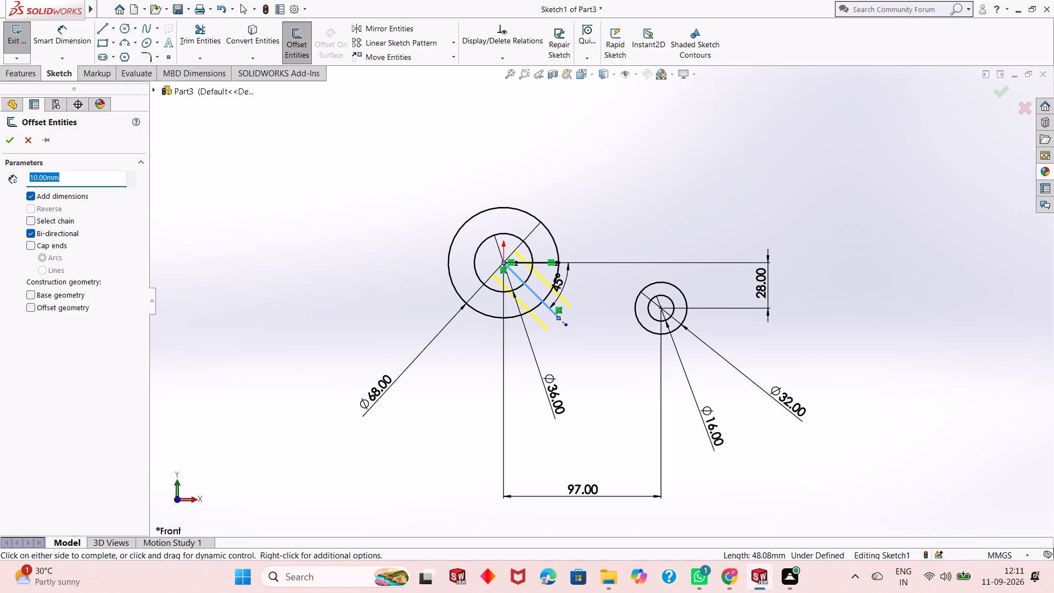
{"action": "key", "text": "8"}
{"action": "key", "text": "Return"}
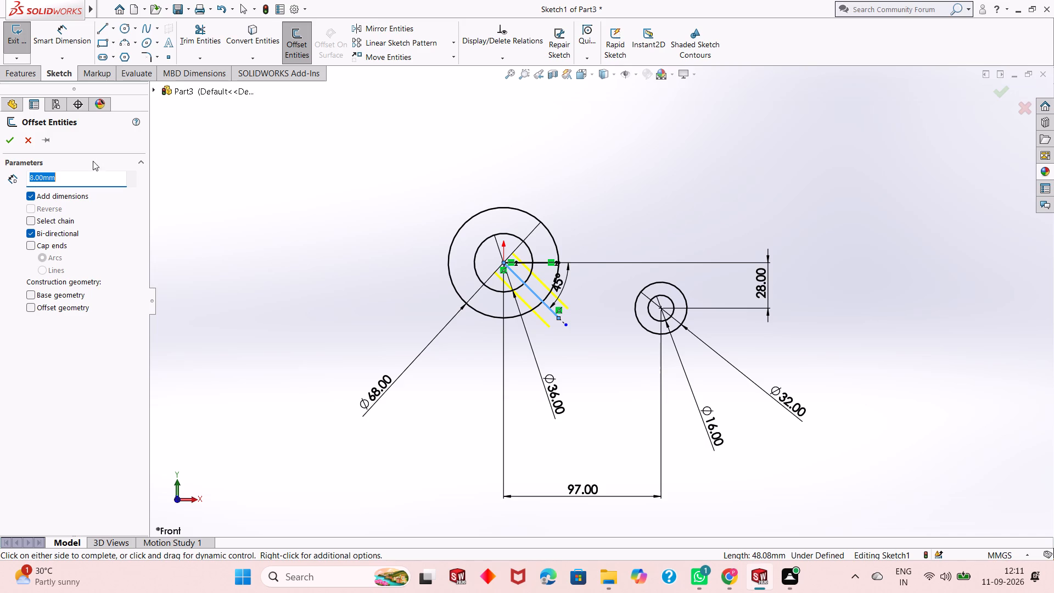
{"action": "double_click", "coordinate": [70, 174]}
{"action": "key", "text": "4"}
{"action": "key", "text": "Return"}
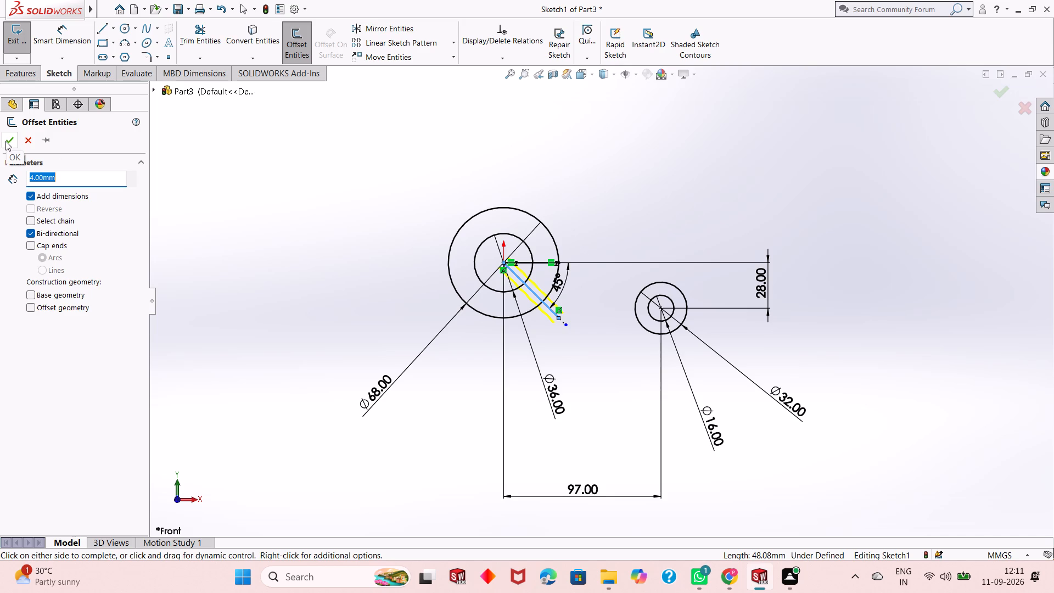
{"action": "left_click", "coordinate": [5, 141]}
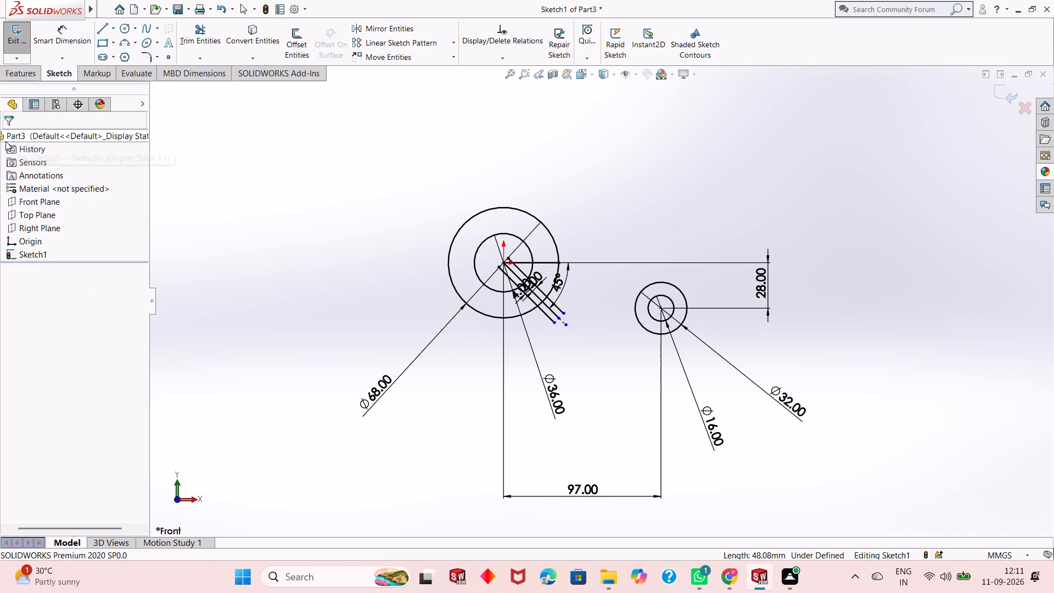
Delete the solid middle line between the two offset lines.
{"action": "scroll", "coordinate": [539, 329], "scroll_direction": "down", "scroll_amount": 3}
{"action": "scroll", "coordinate": [576, 290], "scroll_direction": "down", "scroll_amount": 3}
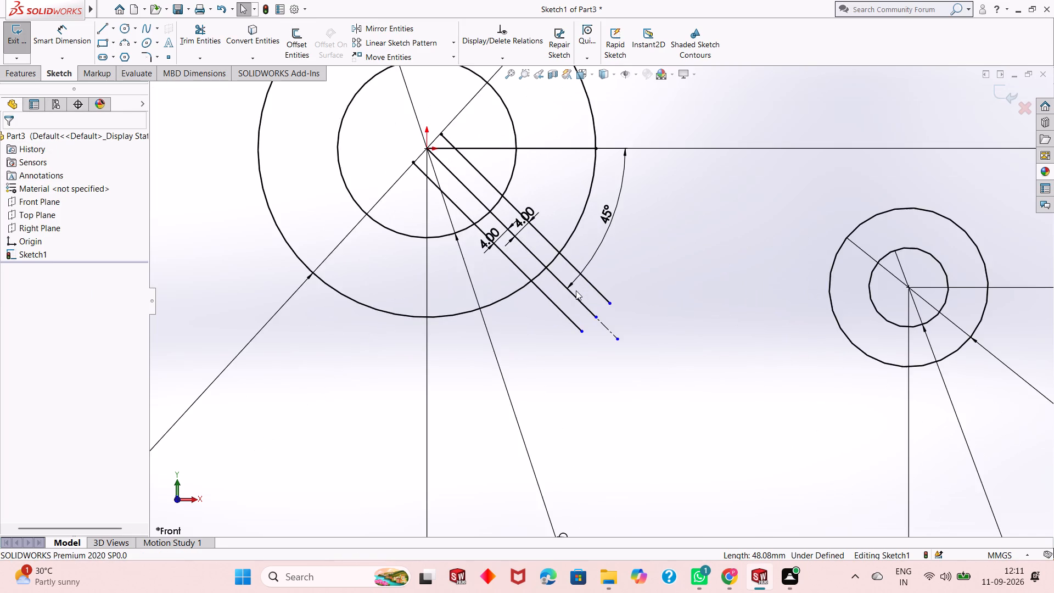
{"action": "scroll", "coordinate": [576, 290], "scroll_direction": "down", "scroll_amount": 1}
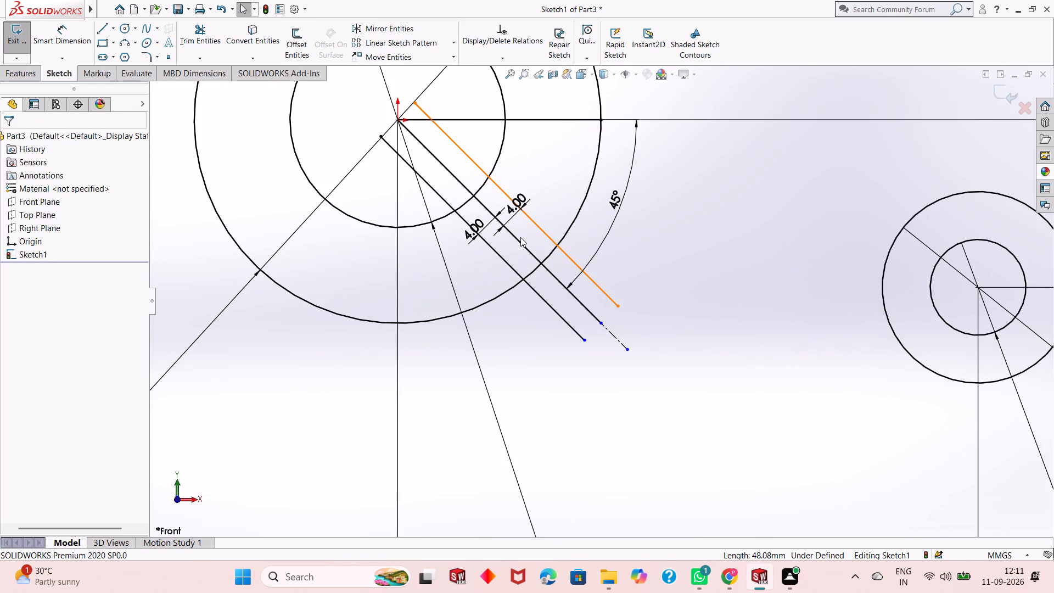
{"action": "left_click", "coordinate": [520, 239]}
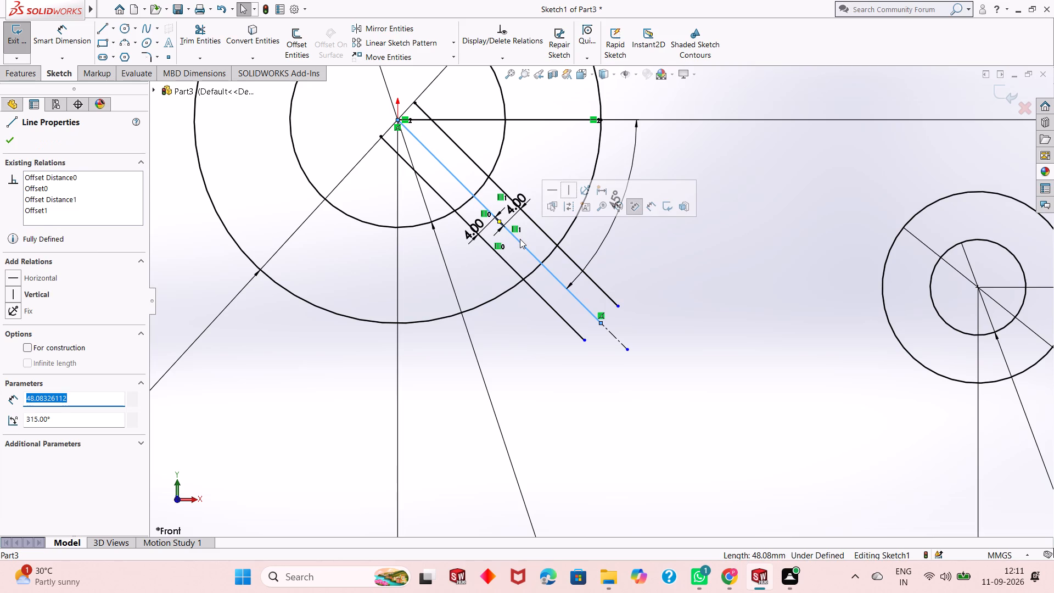
{"action": "key", "text": "Delete"}
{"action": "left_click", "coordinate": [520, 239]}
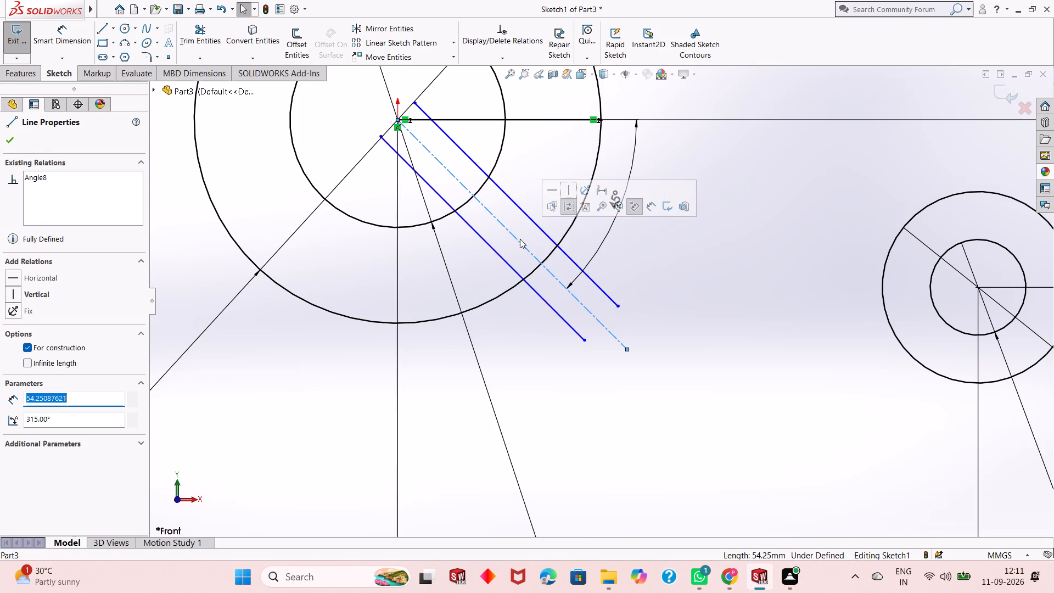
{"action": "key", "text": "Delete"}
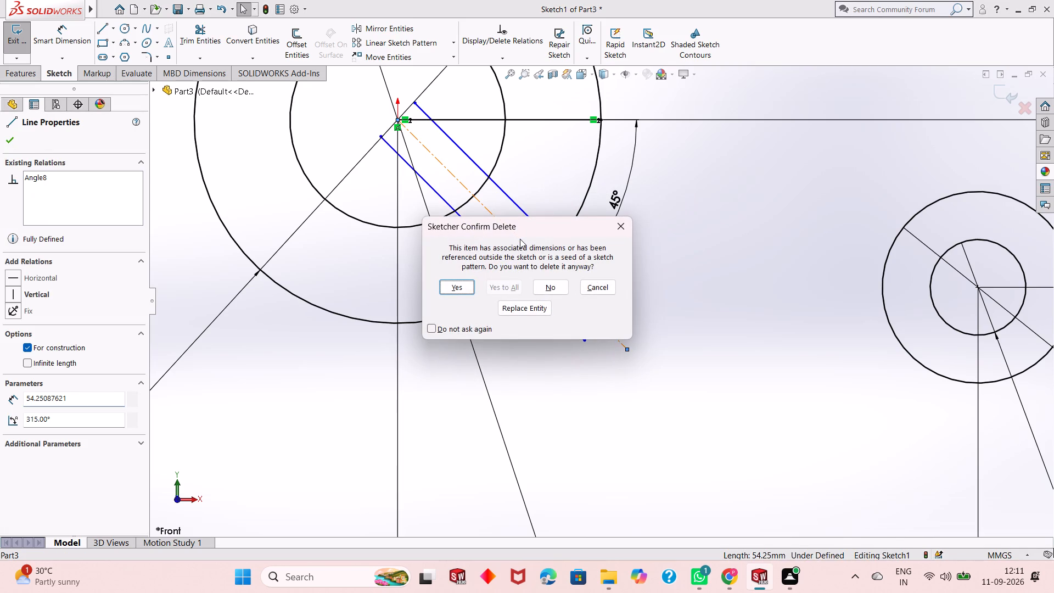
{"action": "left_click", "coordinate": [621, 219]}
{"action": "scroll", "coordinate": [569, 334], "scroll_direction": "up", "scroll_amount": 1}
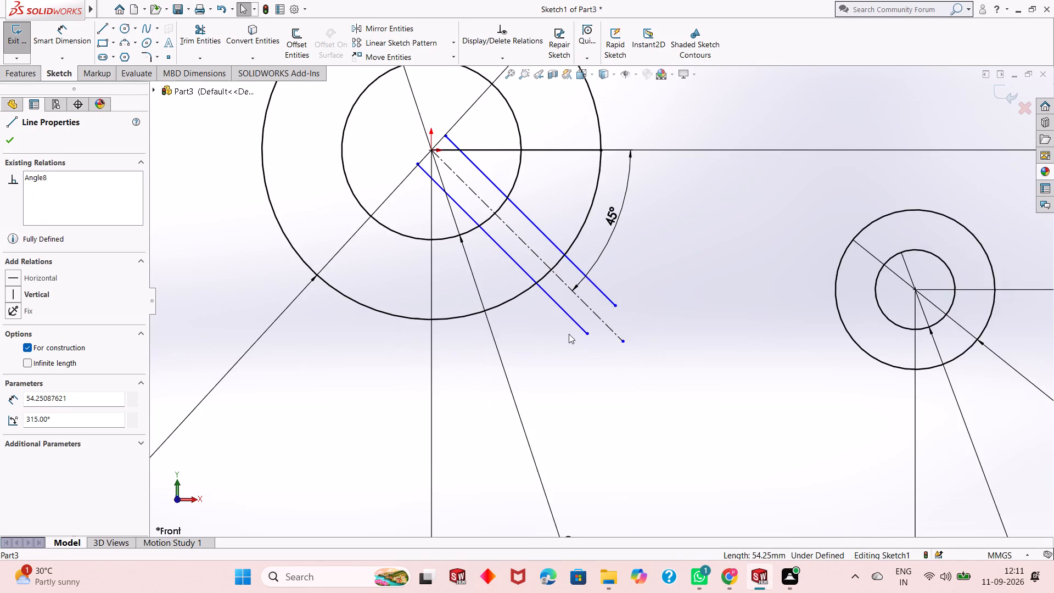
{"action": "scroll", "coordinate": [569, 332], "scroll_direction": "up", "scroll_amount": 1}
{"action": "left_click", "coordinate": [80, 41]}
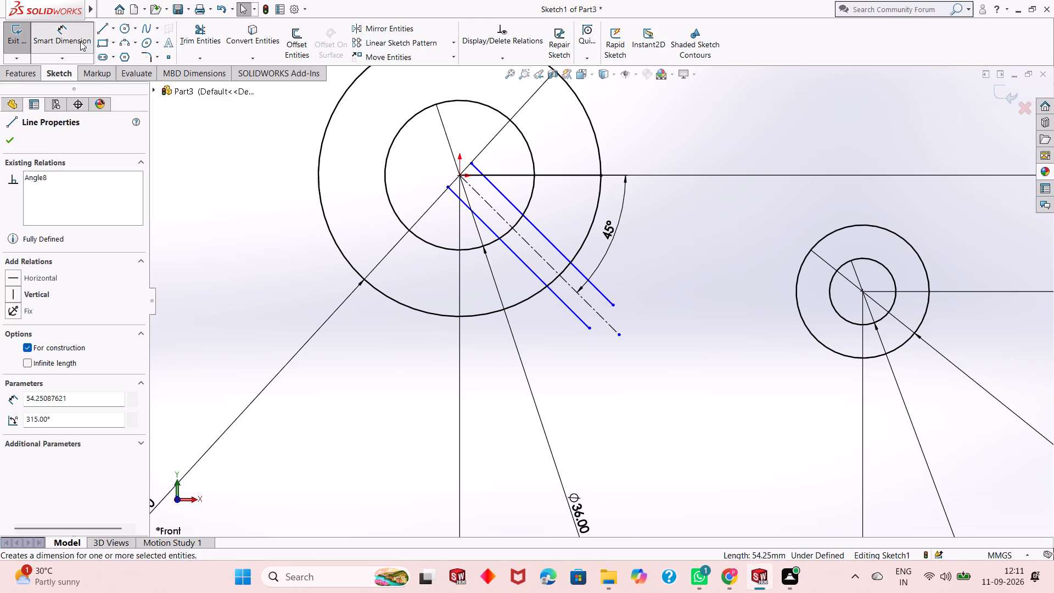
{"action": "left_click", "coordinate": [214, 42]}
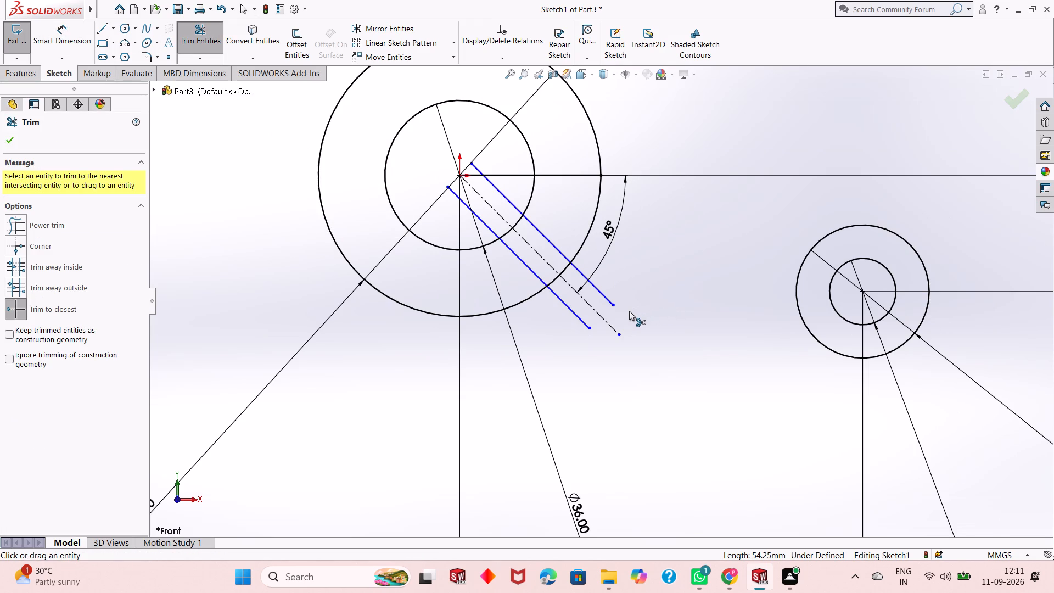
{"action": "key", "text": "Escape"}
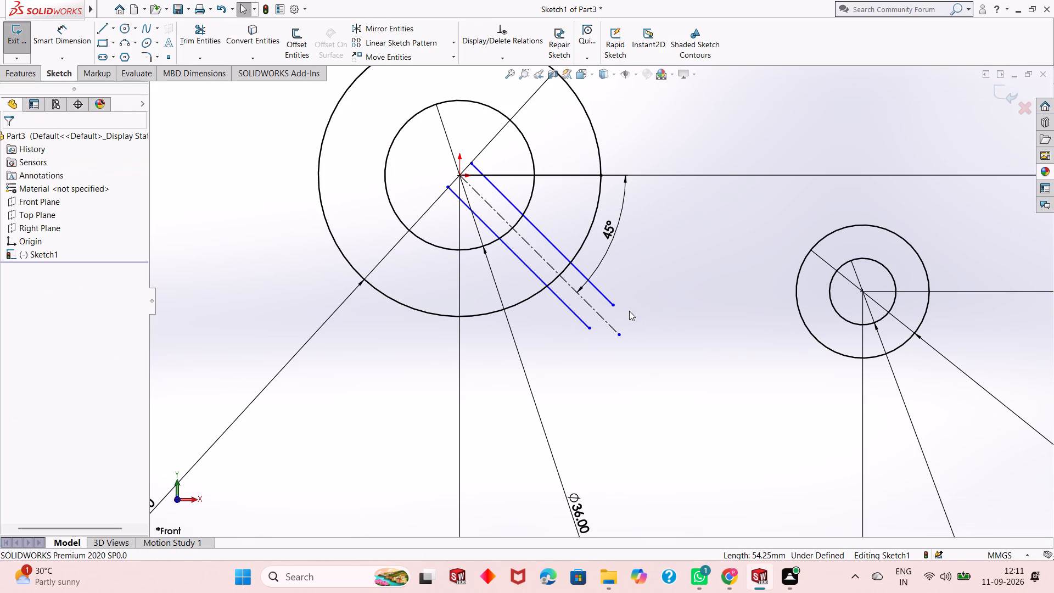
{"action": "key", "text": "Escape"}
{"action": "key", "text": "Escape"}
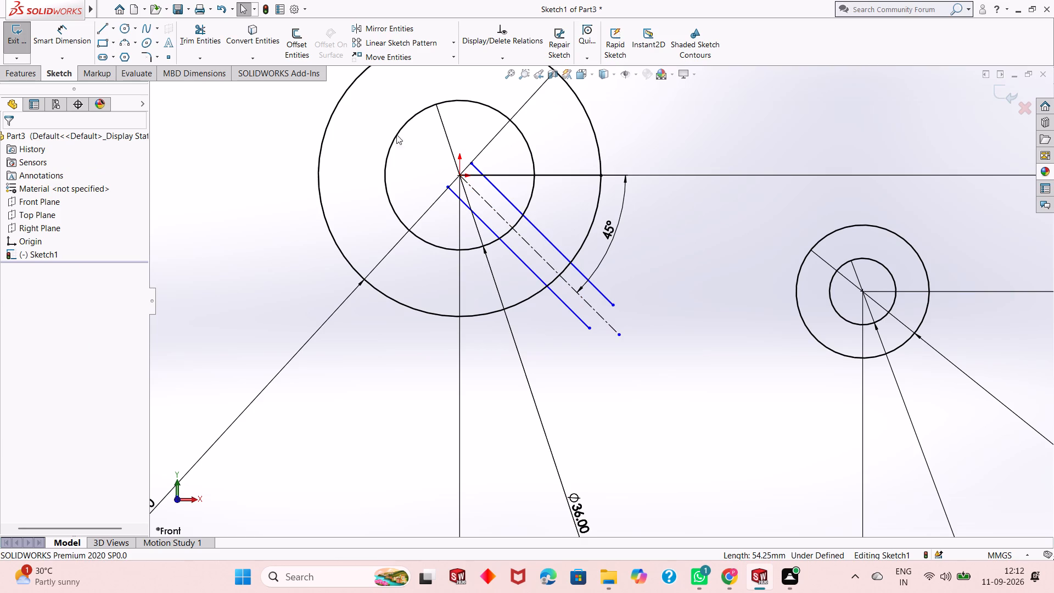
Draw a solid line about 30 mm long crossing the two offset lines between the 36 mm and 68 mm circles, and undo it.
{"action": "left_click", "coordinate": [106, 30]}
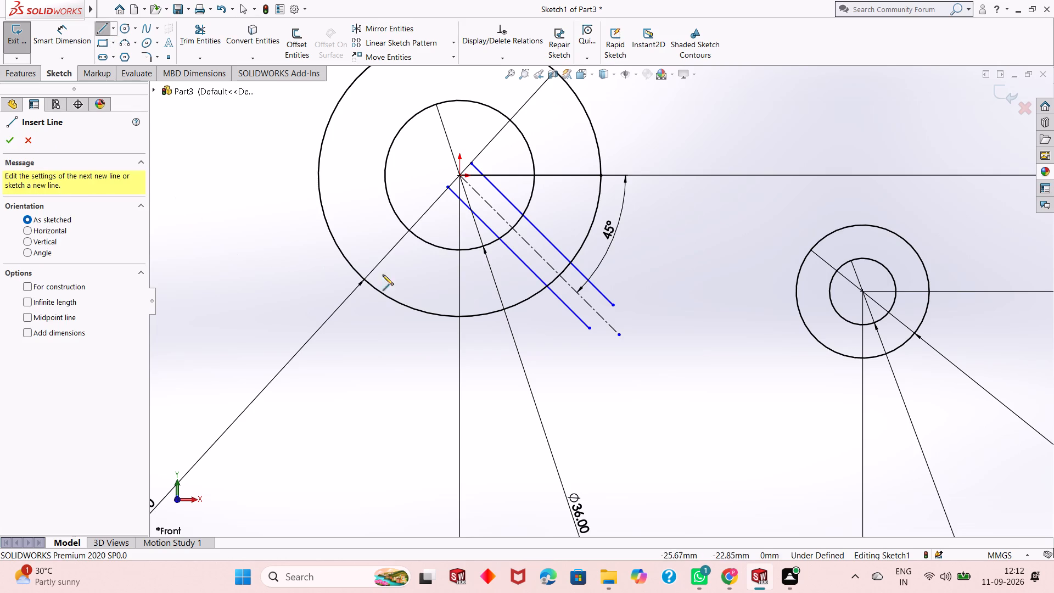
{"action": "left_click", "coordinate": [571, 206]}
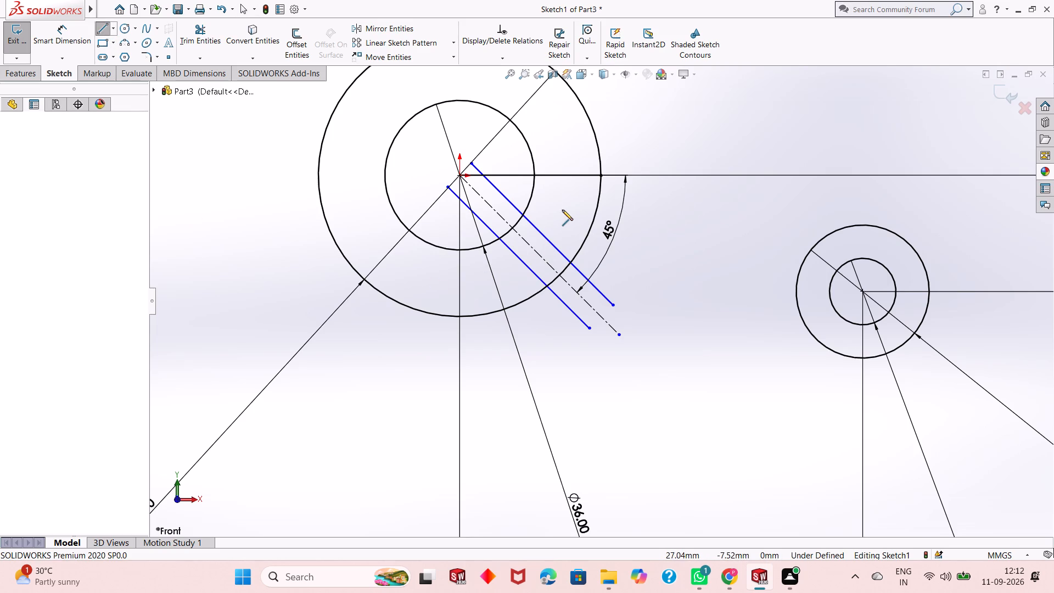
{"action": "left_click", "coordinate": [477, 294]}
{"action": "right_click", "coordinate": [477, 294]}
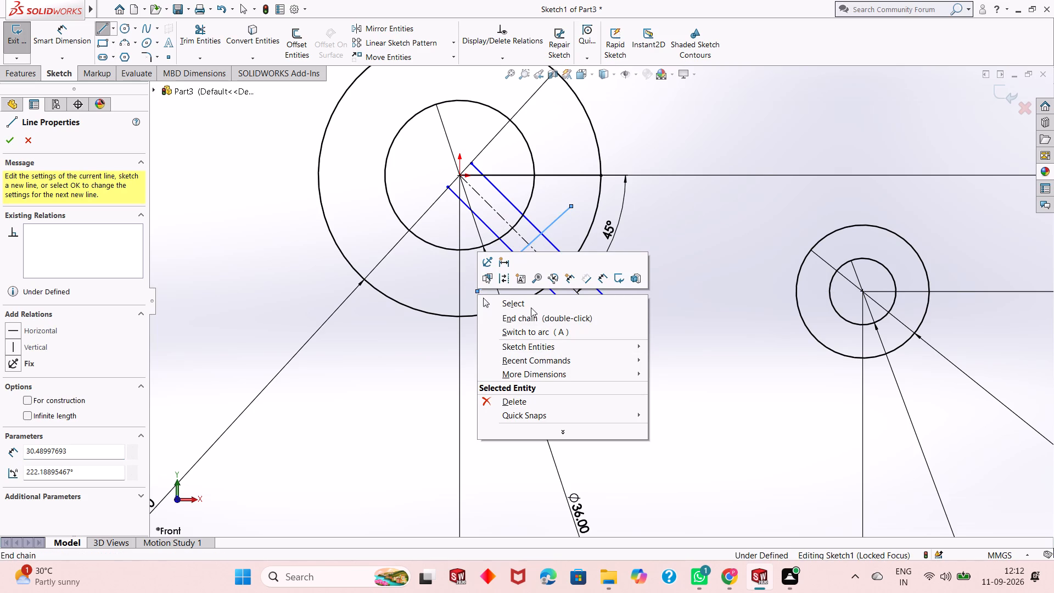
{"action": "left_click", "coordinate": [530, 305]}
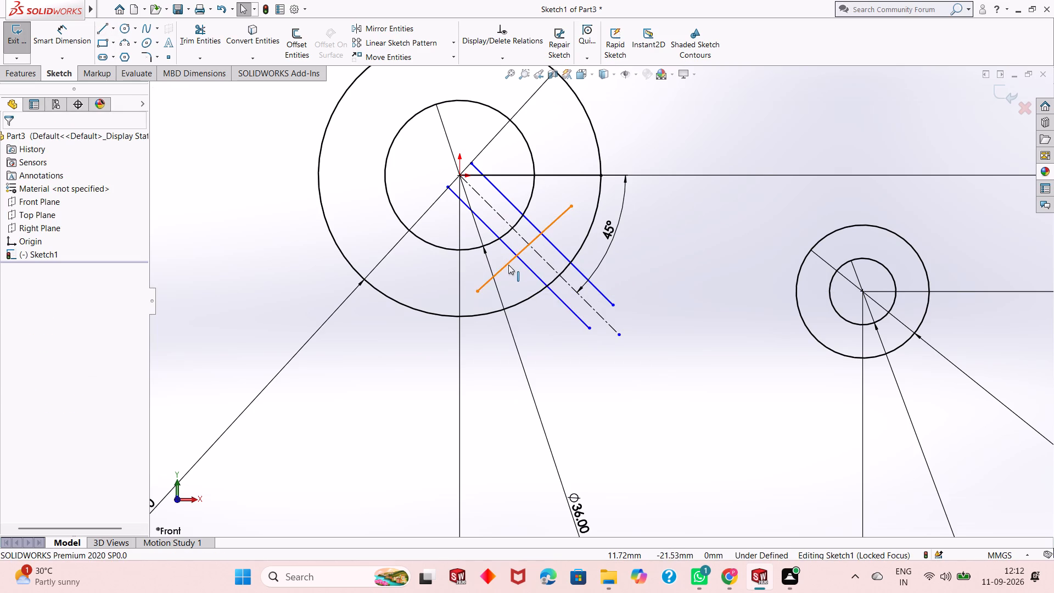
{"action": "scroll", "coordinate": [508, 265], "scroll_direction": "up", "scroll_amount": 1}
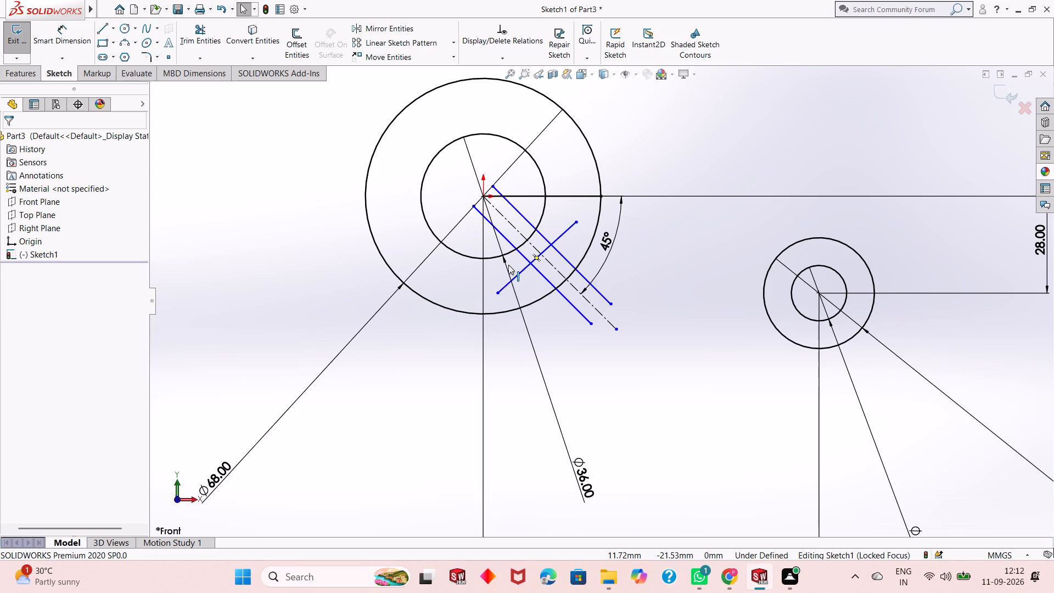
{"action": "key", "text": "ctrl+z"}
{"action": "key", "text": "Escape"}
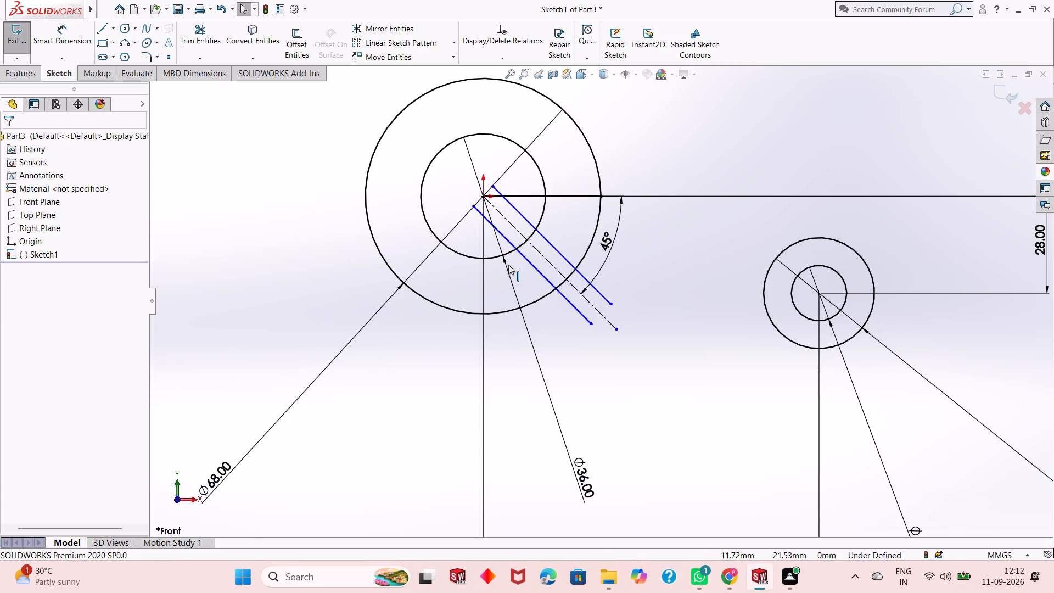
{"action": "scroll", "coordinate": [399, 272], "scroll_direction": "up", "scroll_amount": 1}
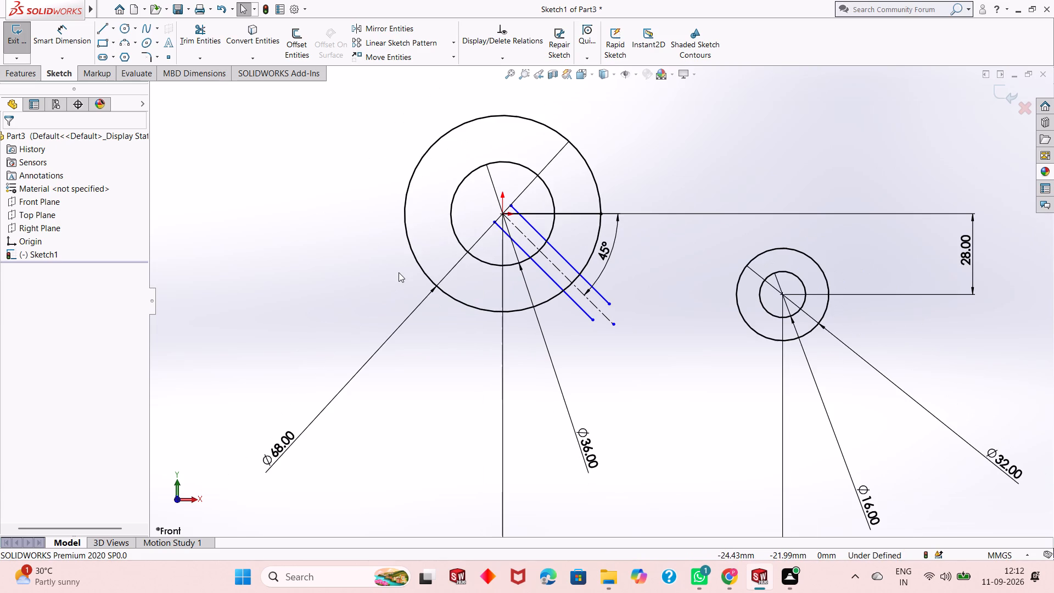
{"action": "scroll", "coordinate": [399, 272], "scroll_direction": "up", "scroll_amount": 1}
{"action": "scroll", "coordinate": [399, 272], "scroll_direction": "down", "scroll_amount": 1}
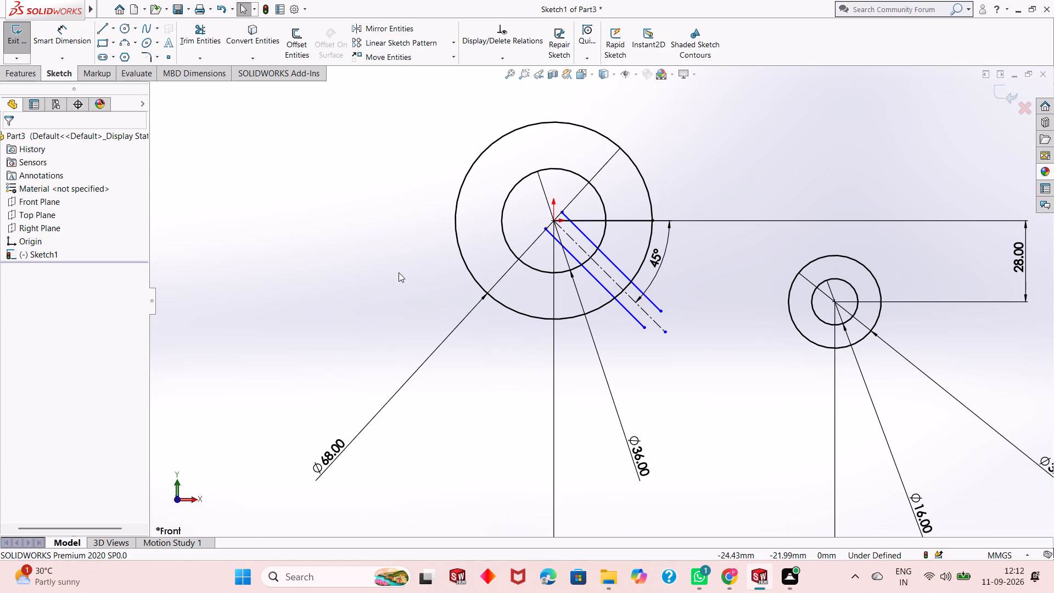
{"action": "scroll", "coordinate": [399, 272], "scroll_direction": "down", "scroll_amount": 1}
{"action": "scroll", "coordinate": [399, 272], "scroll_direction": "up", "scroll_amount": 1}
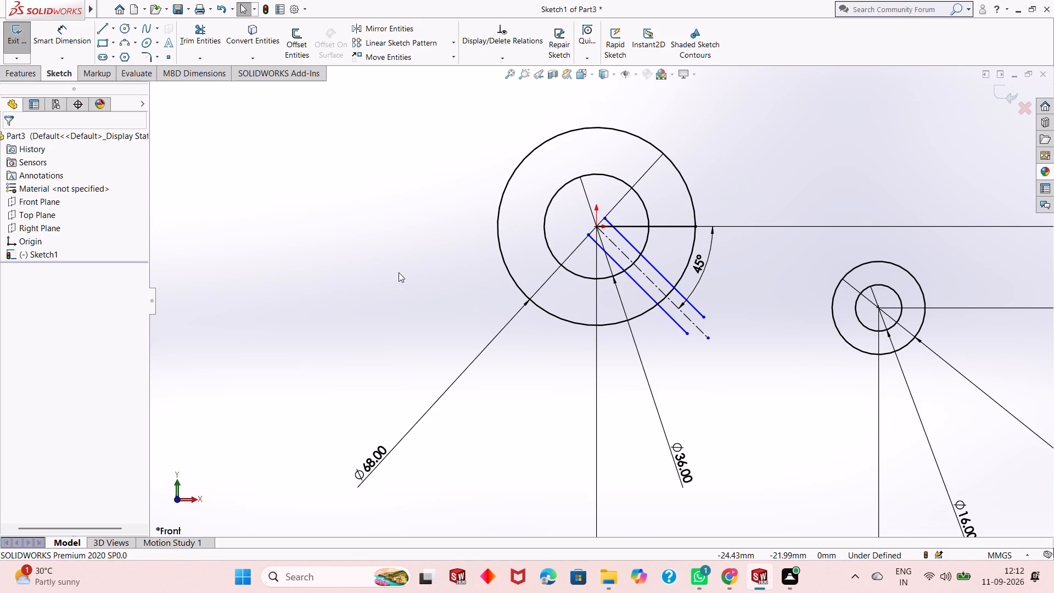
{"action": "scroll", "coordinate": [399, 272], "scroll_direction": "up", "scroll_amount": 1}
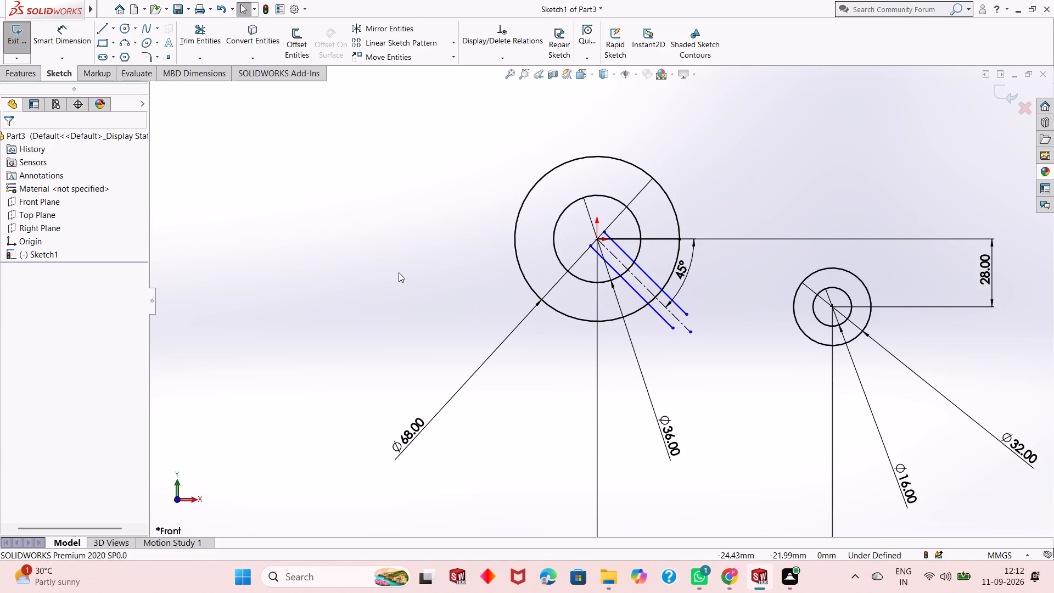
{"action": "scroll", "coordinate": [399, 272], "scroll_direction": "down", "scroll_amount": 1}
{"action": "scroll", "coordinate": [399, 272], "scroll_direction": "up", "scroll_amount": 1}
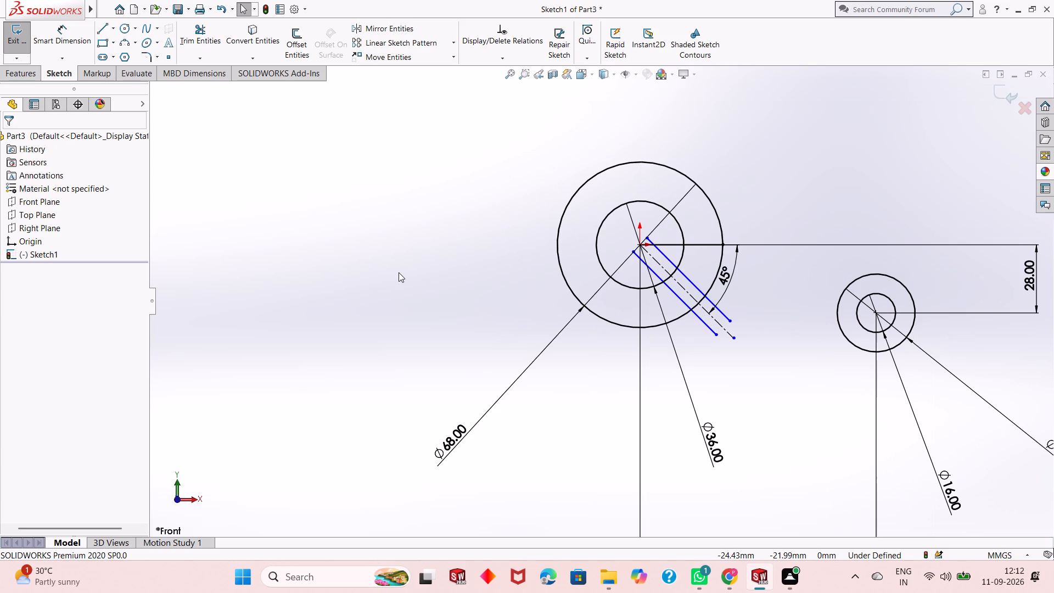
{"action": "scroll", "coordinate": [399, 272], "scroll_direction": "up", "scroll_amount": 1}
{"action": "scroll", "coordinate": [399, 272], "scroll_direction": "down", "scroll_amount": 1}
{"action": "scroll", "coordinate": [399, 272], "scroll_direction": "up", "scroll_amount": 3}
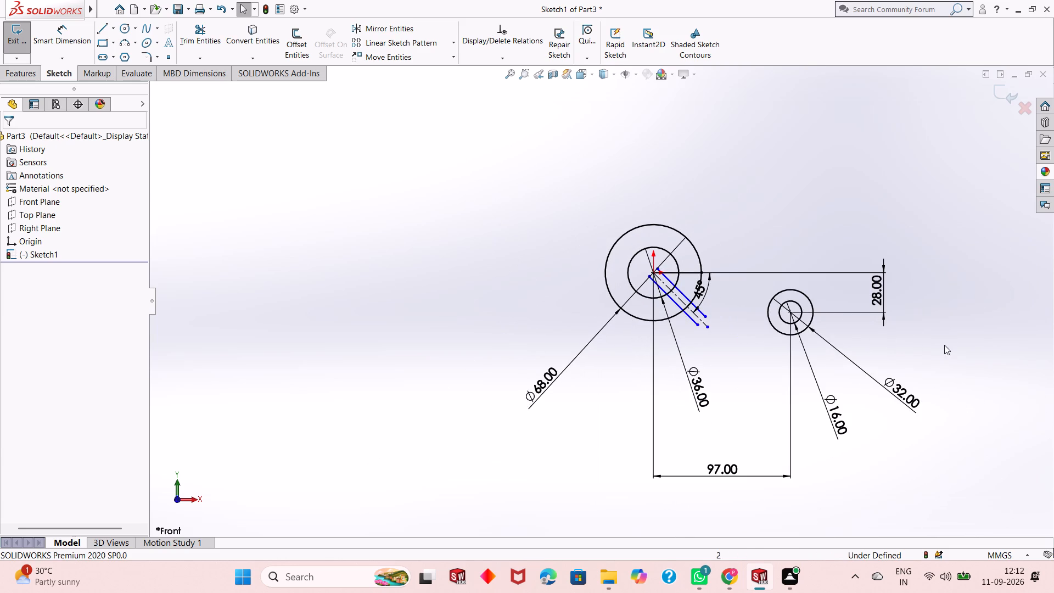
Start the Line tool for a new solid line near the inner ends of the two offset lines.
{"action": "scroll", "coordinate": [944, 345], "scroll_direction": "down", "scroll_amount": 2}
{"action": "scroll", "coordinate": [553, 269], "scroll_direction": "down", "scroll_amount": 1}
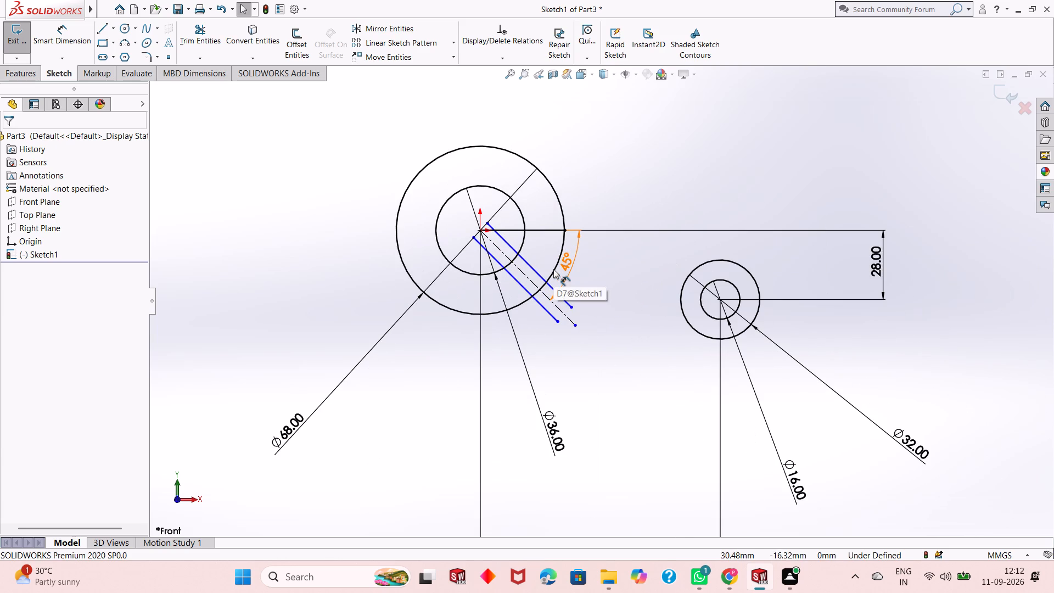
{"action": "scroll", "coordinate": [574, 267], "scroll_direction": "down", "scroll_amount": 1}
{"action": "scroll", "coordinate": [574, 267], "scroll_direction": "up", "scroll_amount": 1}
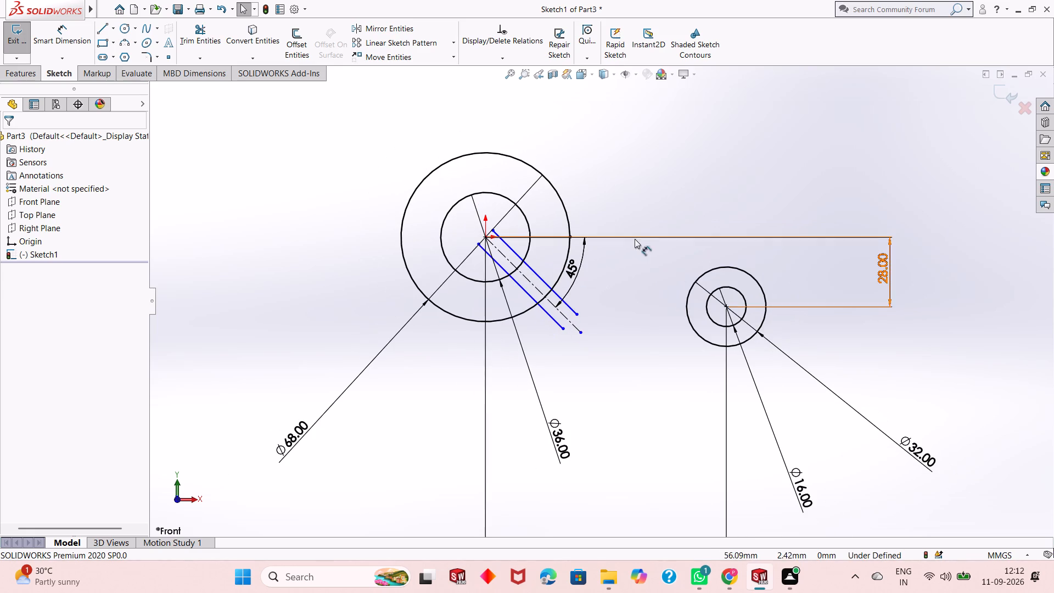
{"action": "left_click", "coordinate": [105, 32]}
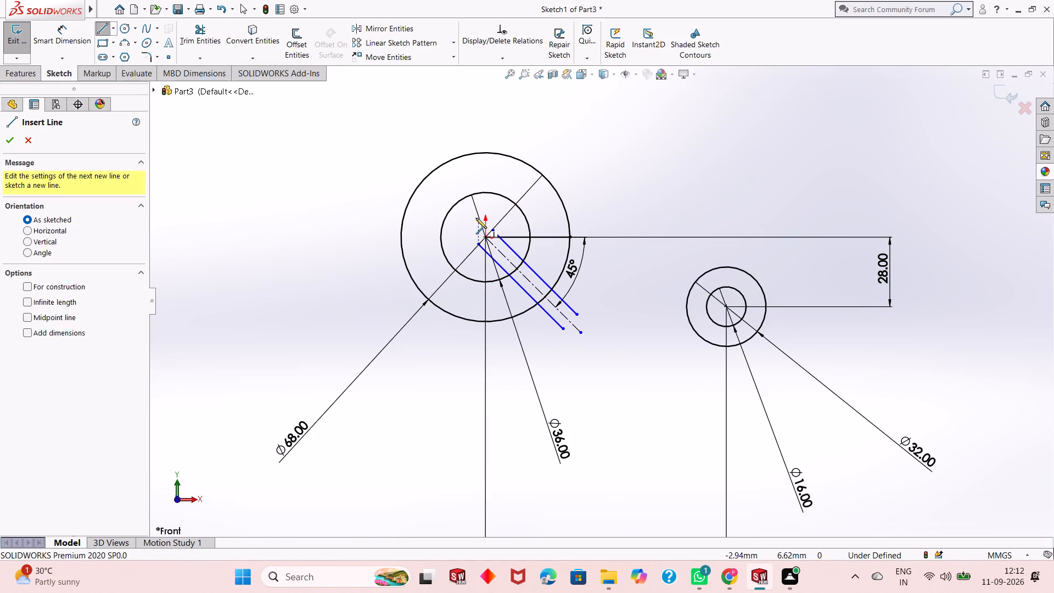
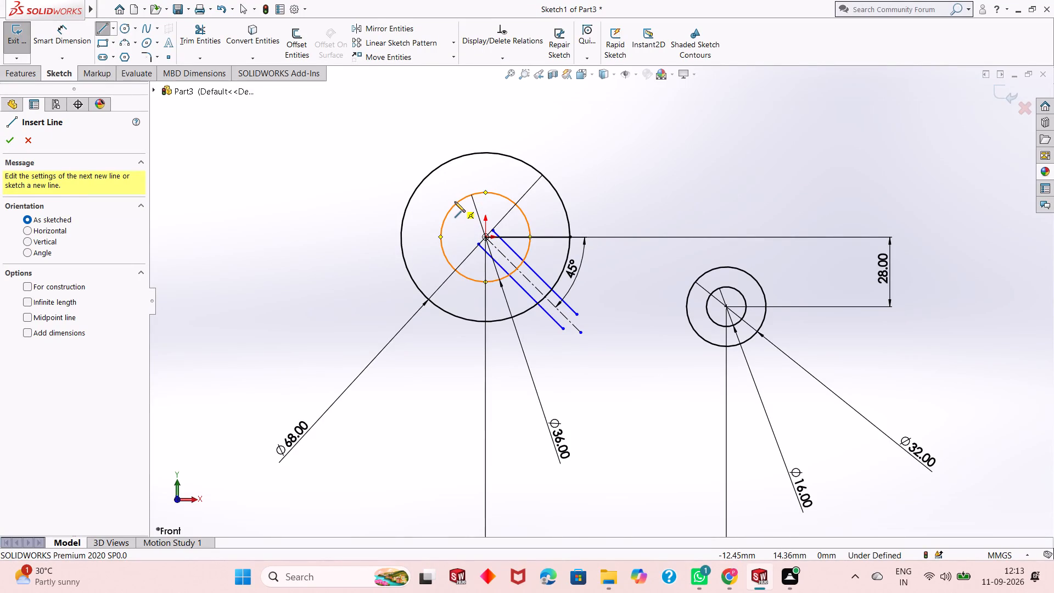
Draw an 18 mm centerline from the origin to the 36 mm circle at 135°, opposite the existing 45° centerline.
{"action": "key", "text": "Escape"}
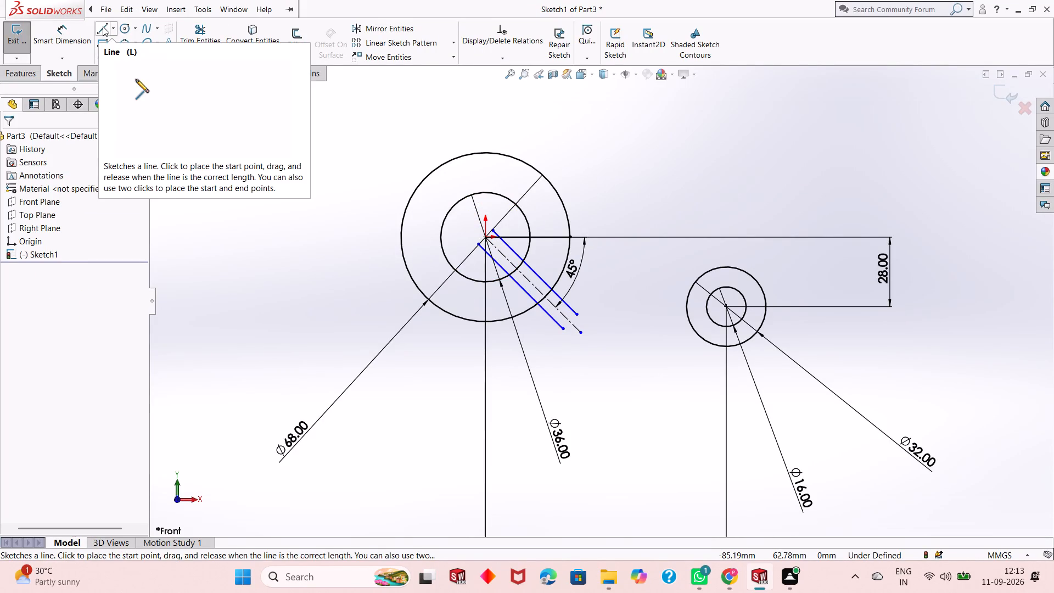
{"action": "left_click", "coordinate": [111, 32]}
{"action": "left_click", "coordinate": [122, 52]}
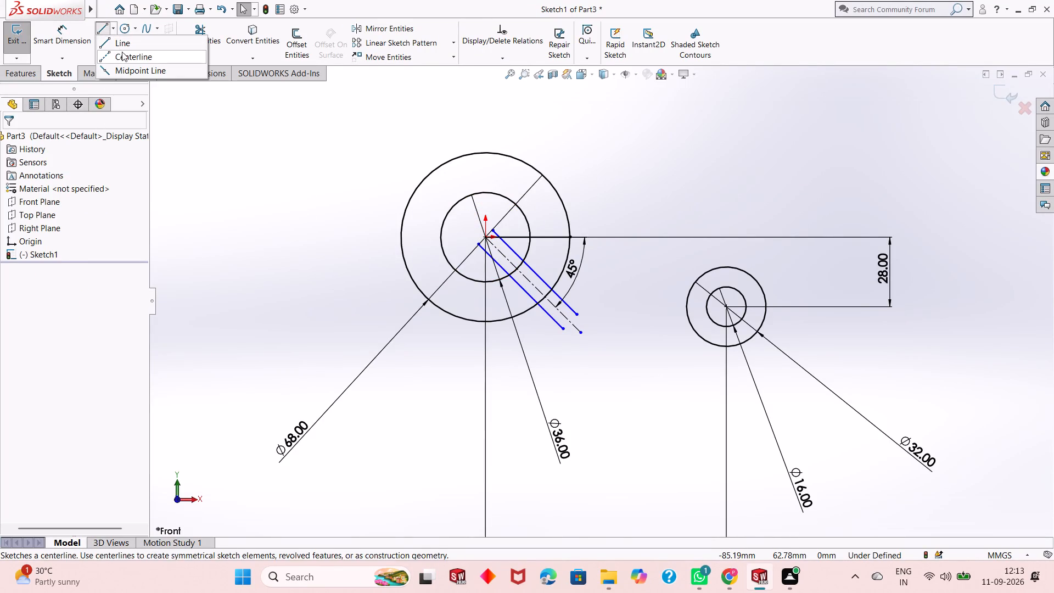
{"action": "left_click", "coordinate": [486, 236]}
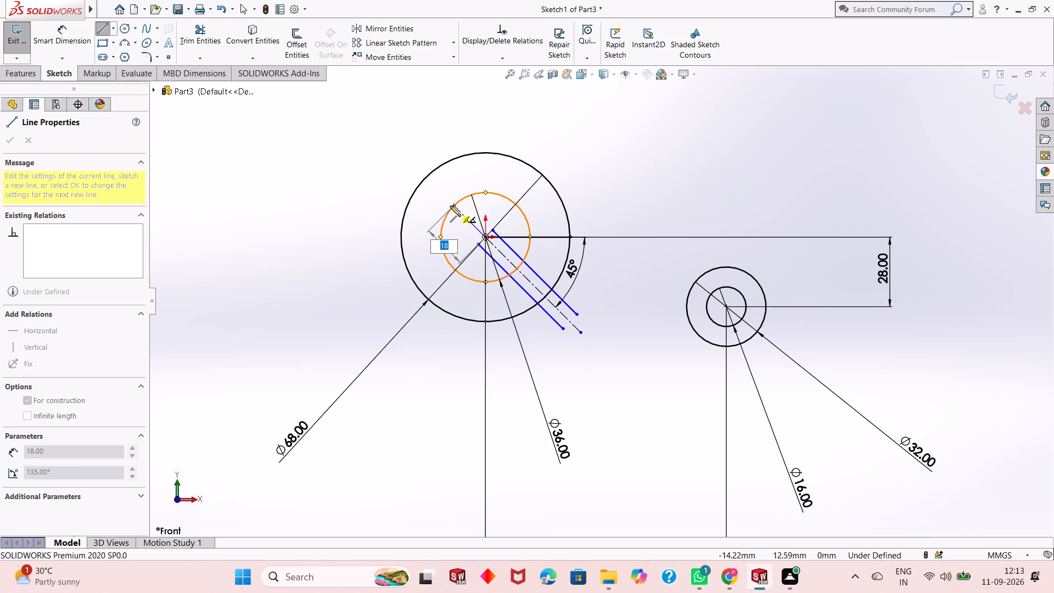
{"action": "left_click", "coordinate": [450, 206]}
{"action": "key", "text": "Escape"}
{"action": "key", "text": "Escape"}
{"action": "key", "text": "Escape"}
{"action": "key", "text": "Escape"}
{"action": "key", "text": "Escape"}
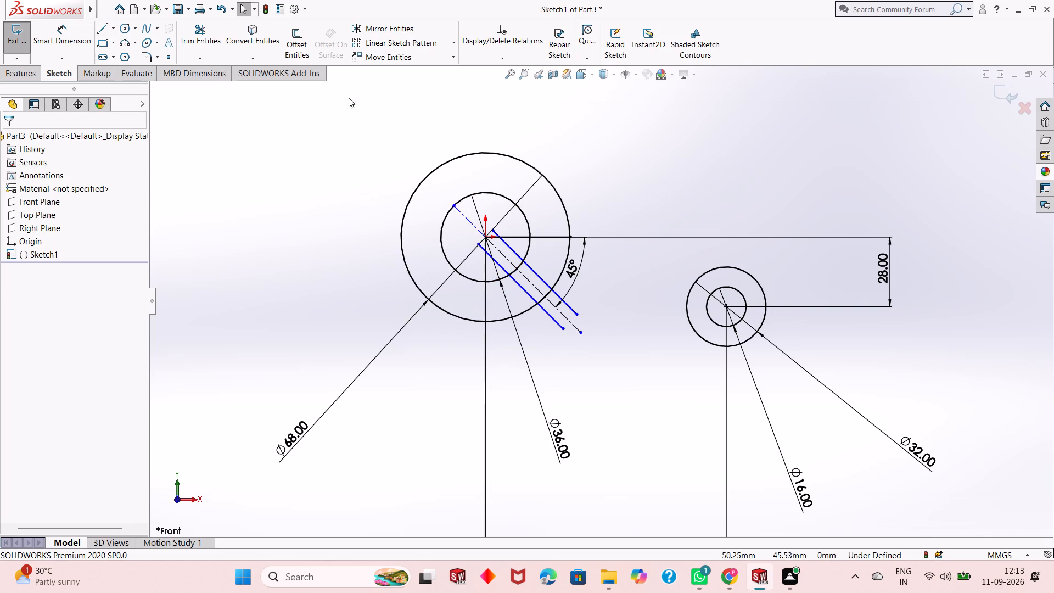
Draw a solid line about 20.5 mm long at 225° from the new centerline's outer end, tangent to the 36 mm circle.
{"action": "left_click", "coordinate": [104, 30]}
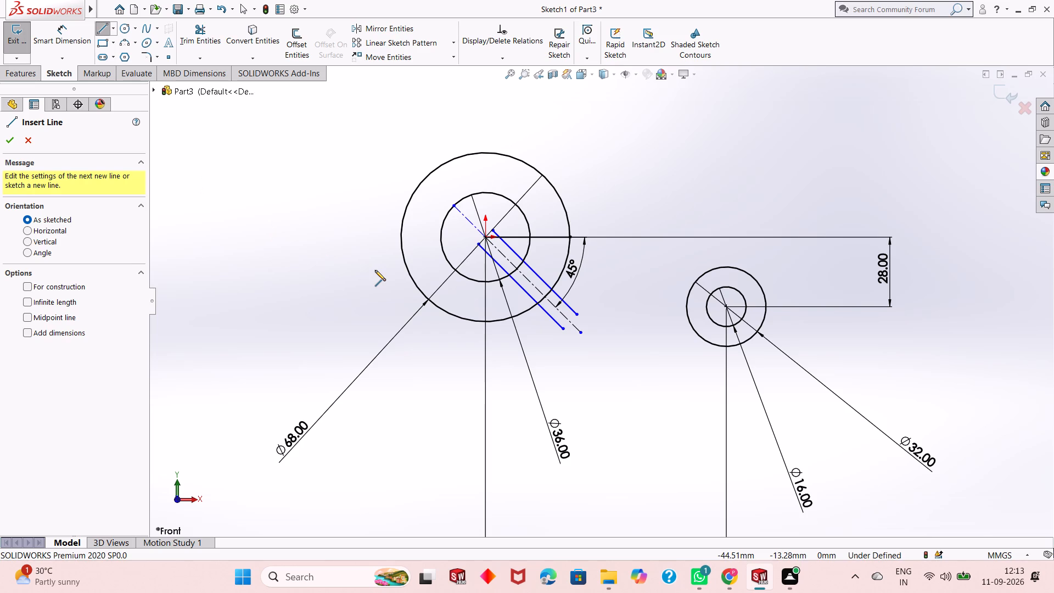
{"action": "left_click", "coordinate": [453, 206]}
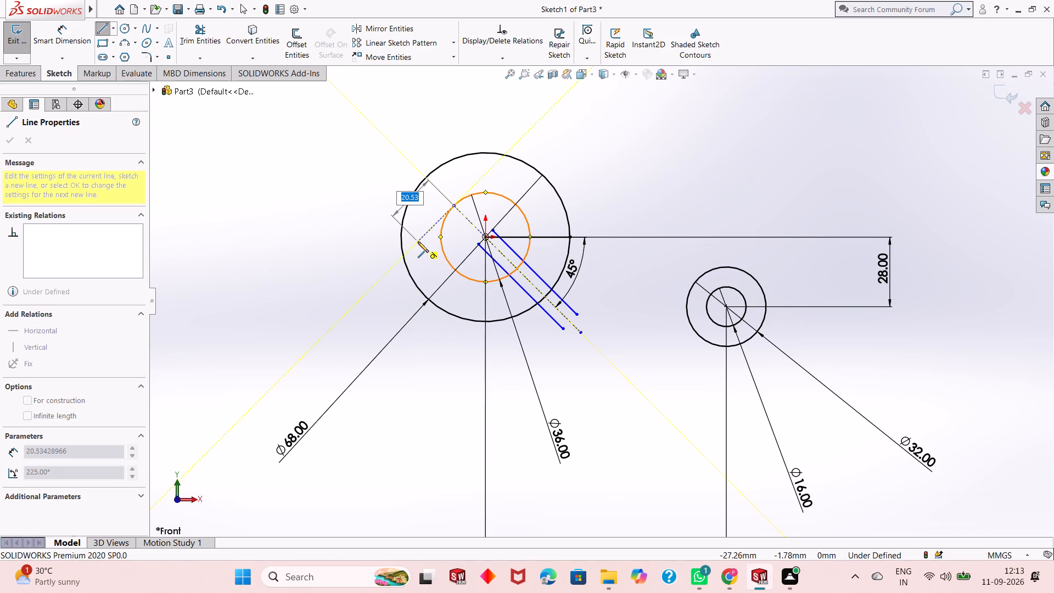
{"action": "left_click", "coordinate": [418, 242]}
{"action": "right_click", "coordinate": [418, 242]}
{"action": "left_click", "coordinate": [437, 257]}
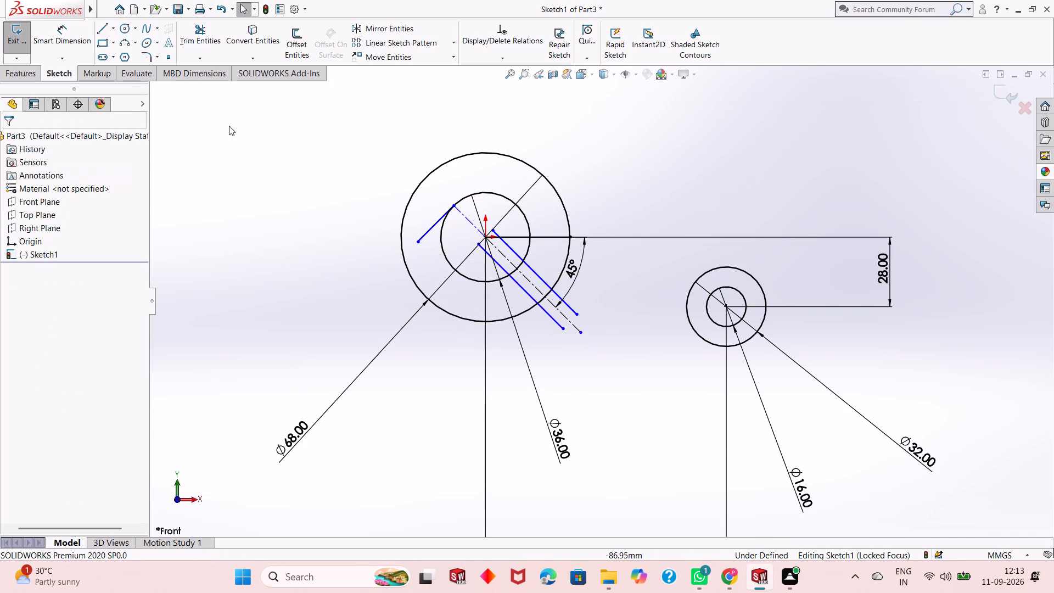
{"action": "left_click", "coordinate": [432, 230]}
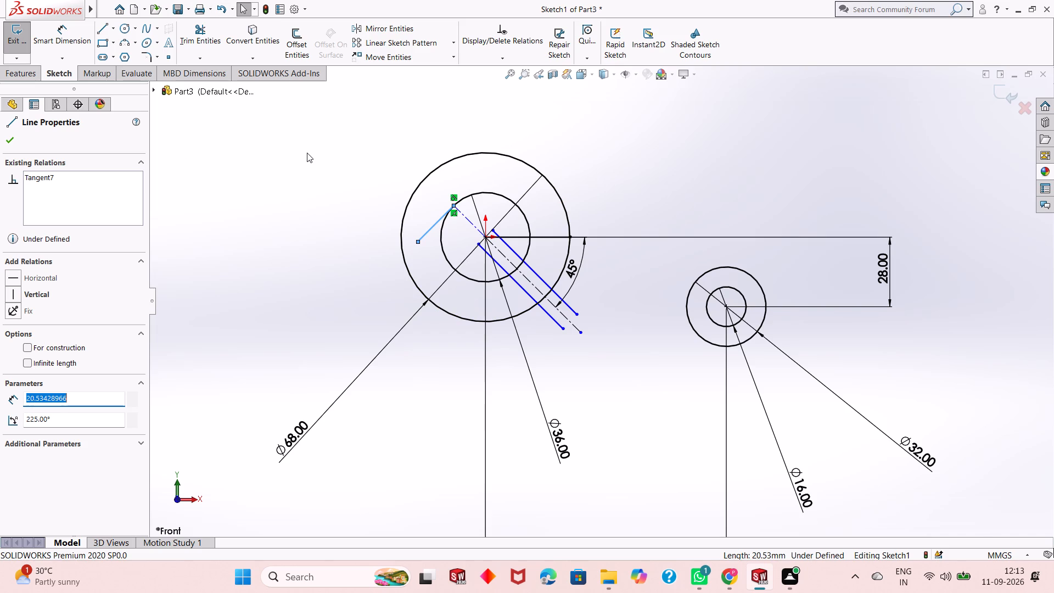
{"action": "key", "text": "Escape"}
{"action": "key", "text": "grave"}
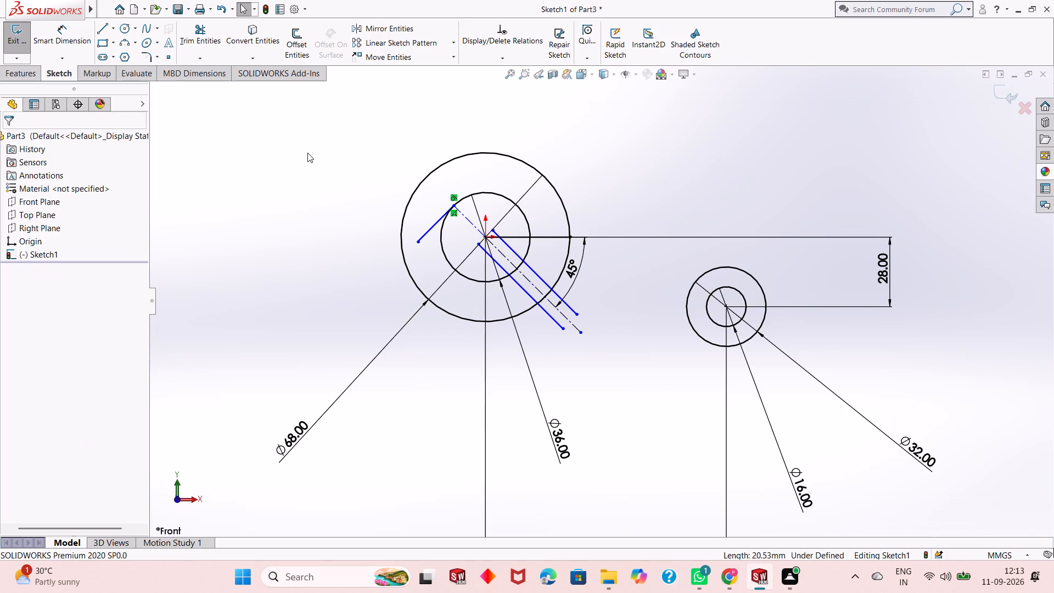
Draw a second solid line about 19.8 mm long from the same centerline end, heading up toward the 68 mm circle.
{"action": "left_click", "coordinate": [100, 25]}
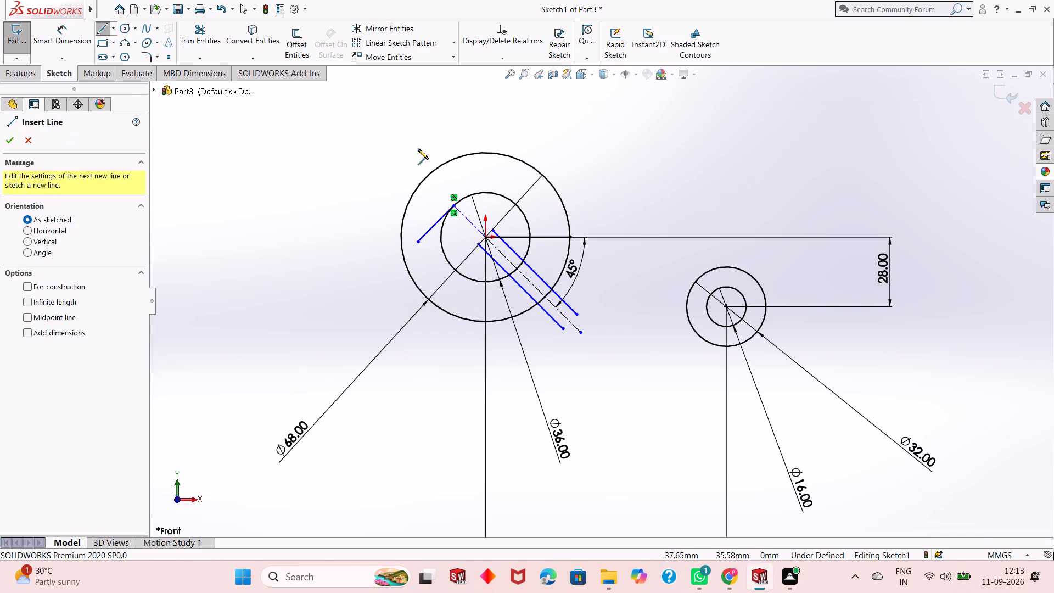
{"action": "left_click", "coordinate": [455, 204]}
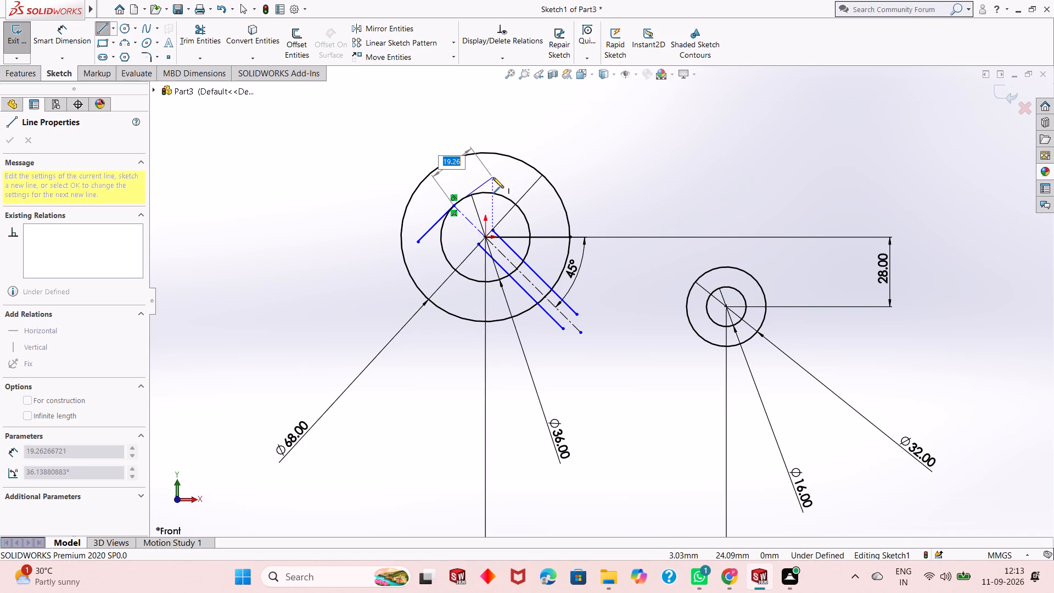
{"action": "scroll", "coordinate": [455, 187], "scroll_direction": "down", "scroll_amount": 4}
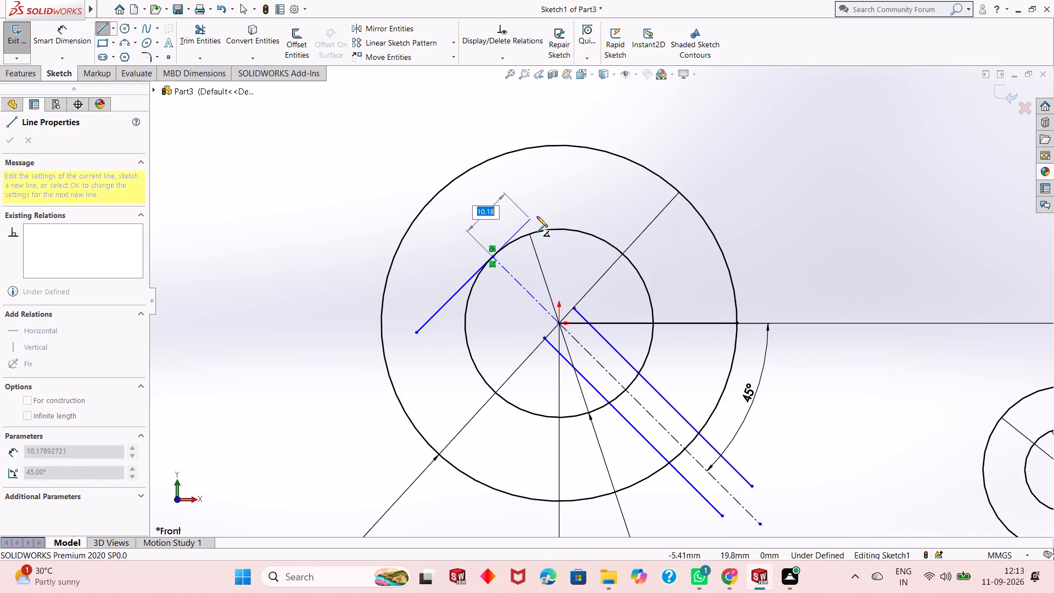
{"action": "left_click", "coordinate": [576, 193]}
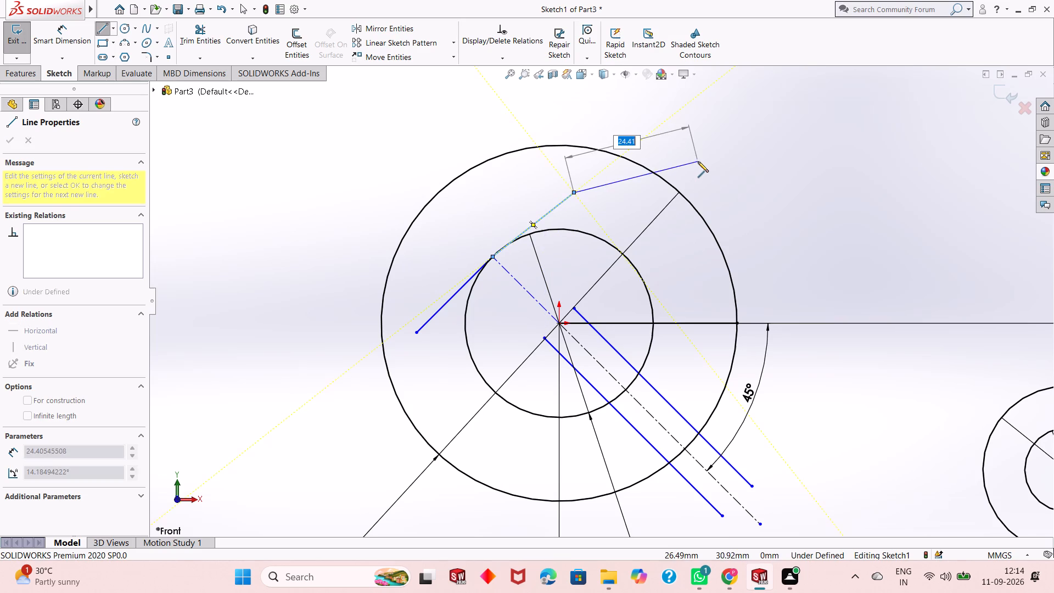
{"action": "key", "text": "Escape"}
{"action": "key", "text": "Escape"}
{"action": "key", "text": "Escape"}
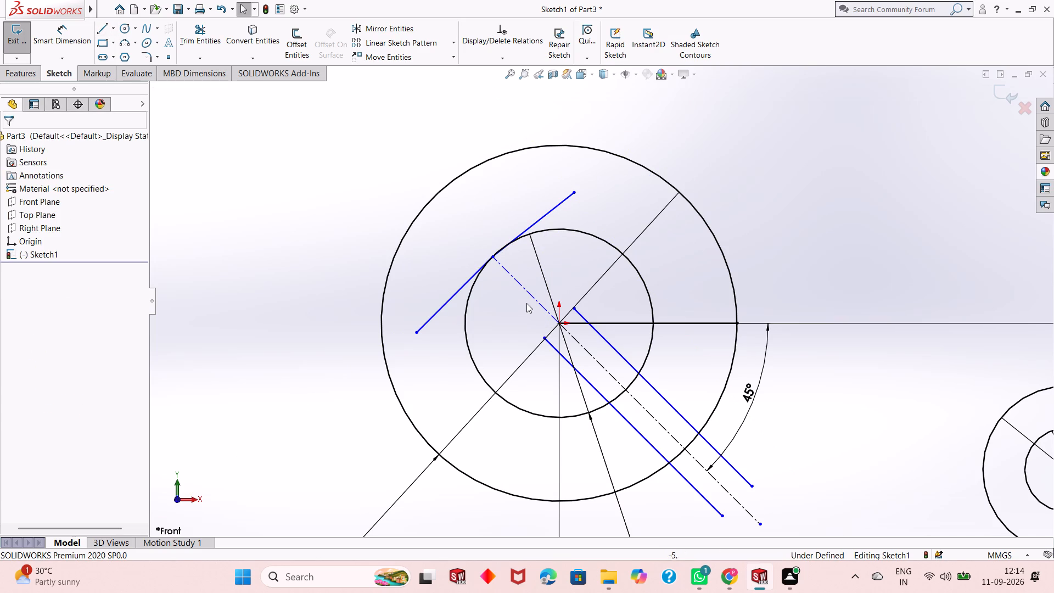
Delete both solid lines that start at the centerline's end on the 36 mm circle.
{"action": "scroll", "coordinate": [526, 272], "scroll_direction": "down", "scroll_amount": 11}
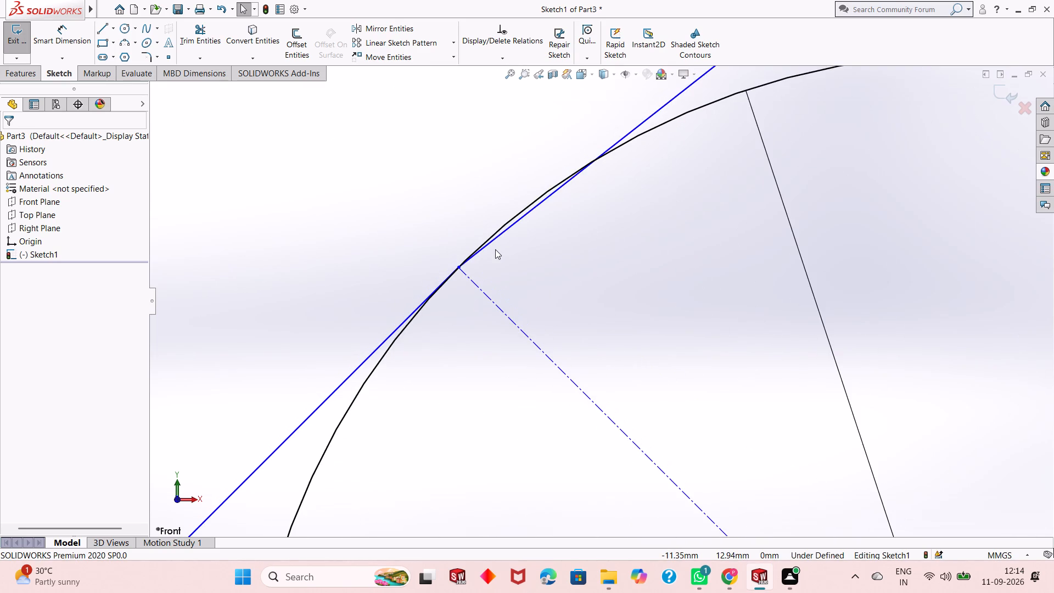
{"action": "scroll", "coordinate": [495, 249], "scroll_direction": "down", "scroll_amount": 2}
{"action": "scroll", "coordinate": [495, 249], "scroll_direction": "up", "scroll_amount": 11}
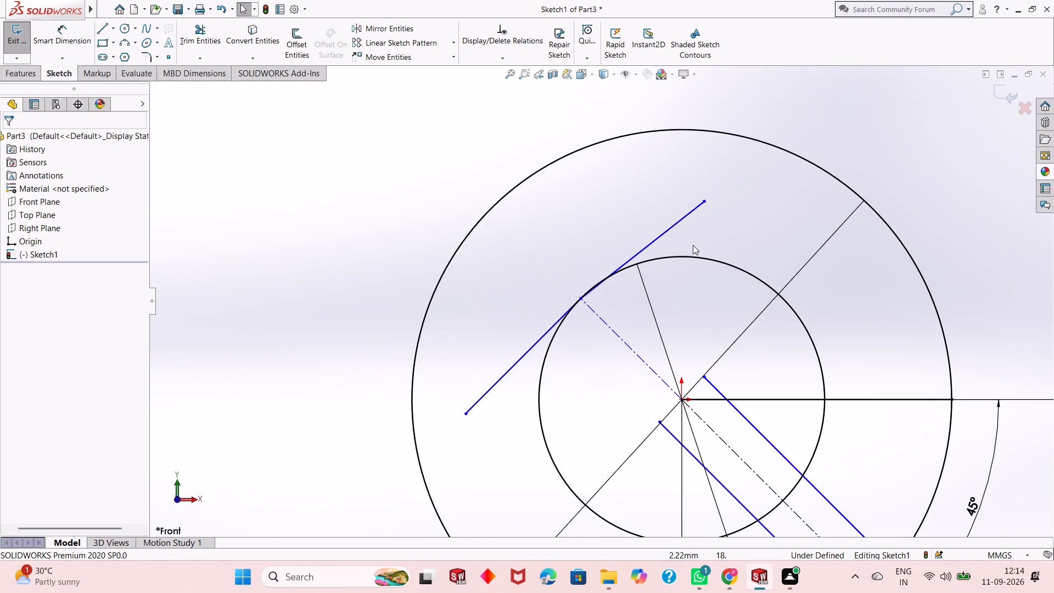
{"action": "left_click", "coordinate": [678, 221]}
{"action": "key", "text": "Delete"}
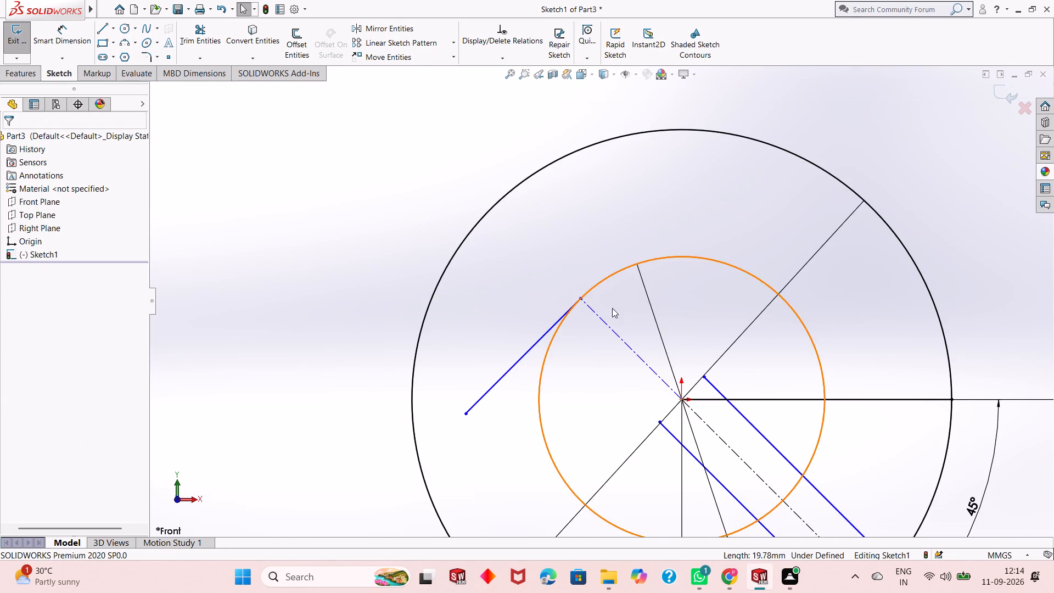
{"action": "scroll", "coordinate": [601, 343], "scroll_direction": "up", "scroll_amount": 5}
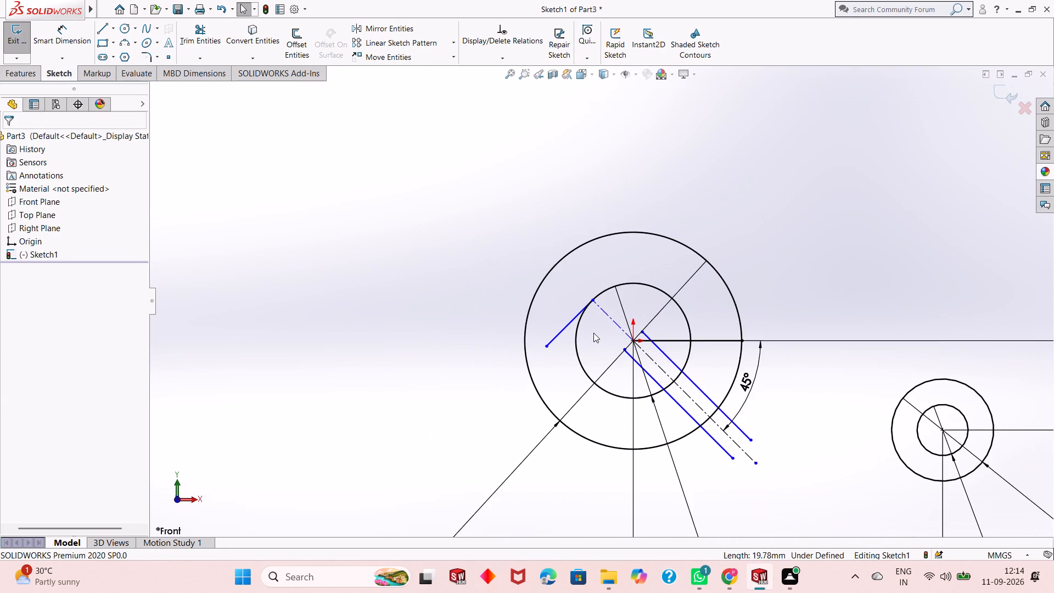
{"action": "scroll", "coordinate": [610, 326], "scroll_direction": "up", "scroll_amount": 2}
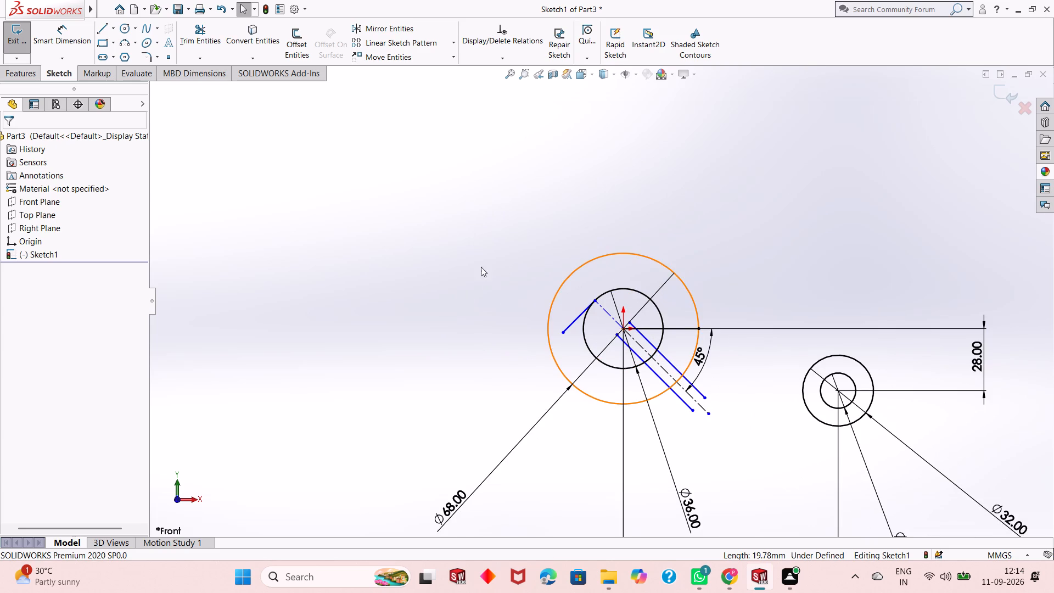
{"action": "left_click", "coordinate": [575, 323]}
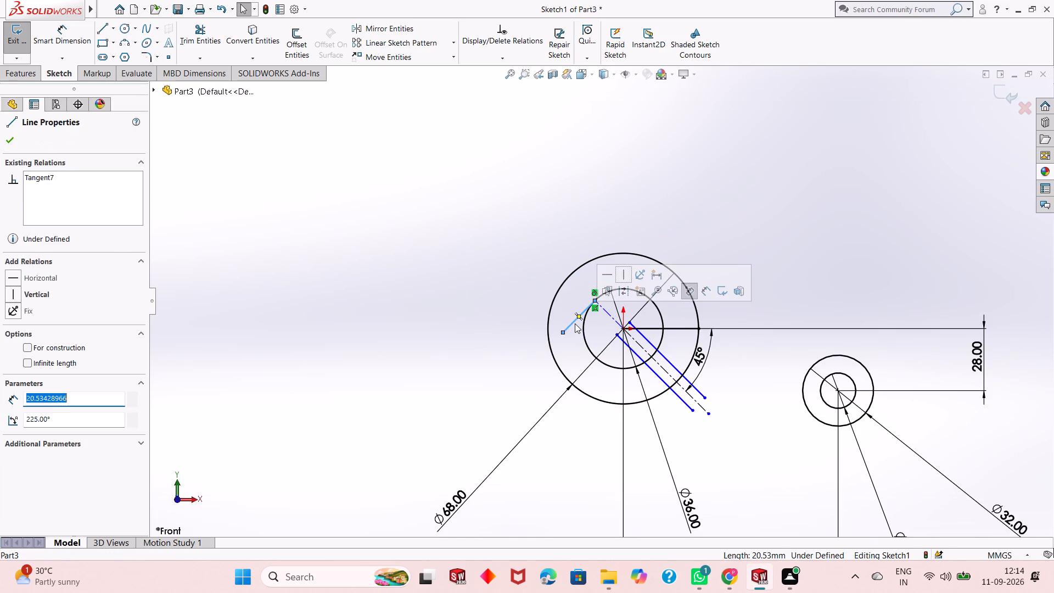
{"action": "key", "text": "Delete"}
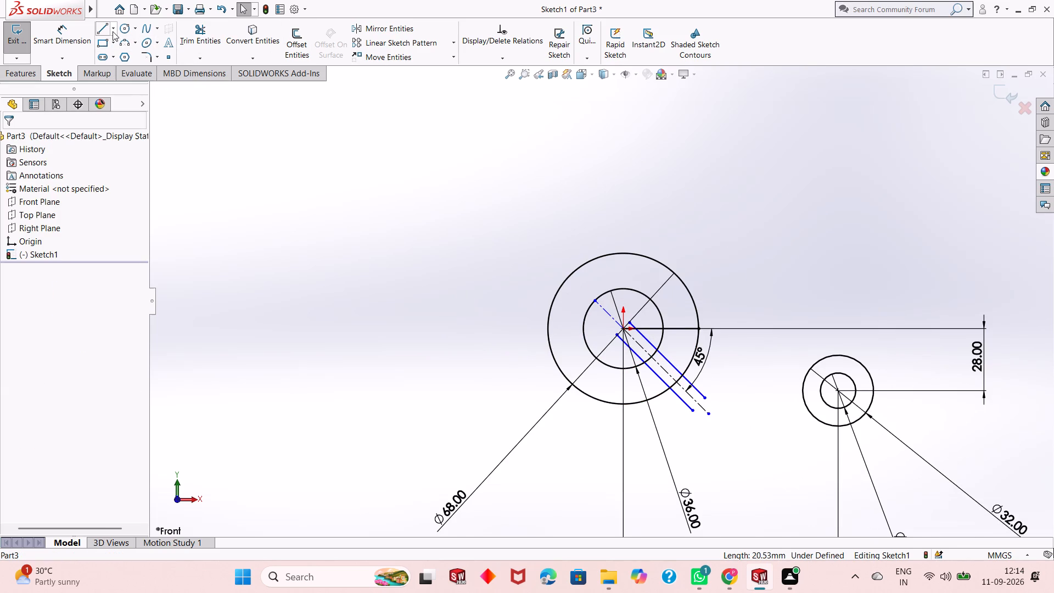
Draw a midpoint line about 44 mm long at 45°, centred on the centerline's end on the 36 mm circle.
{"action": "left_click", "coordinate": [113, 31]}
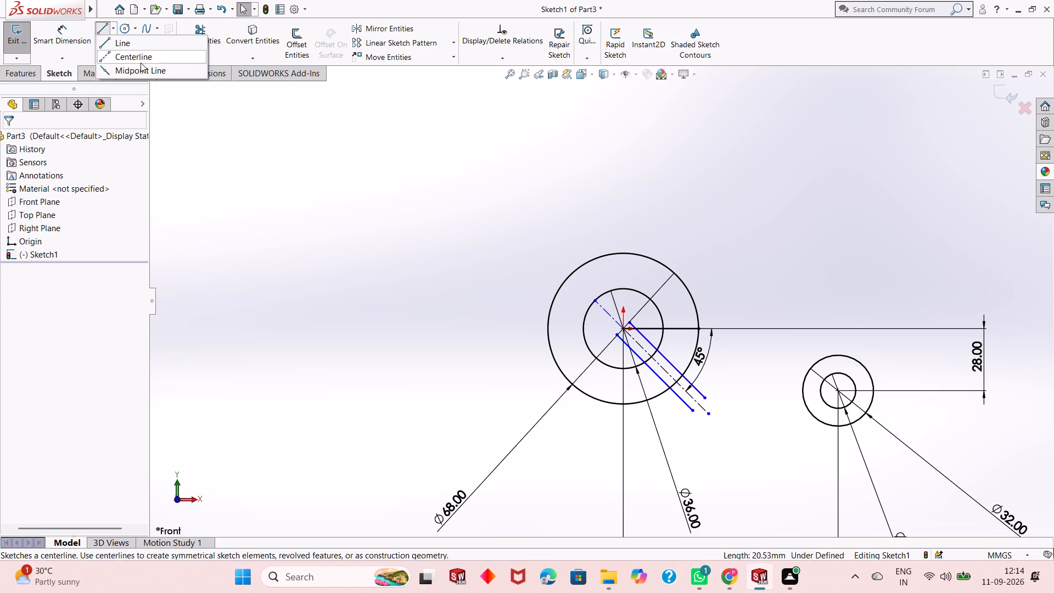
{"action": "left_click", "coordinate": [141, 69]}
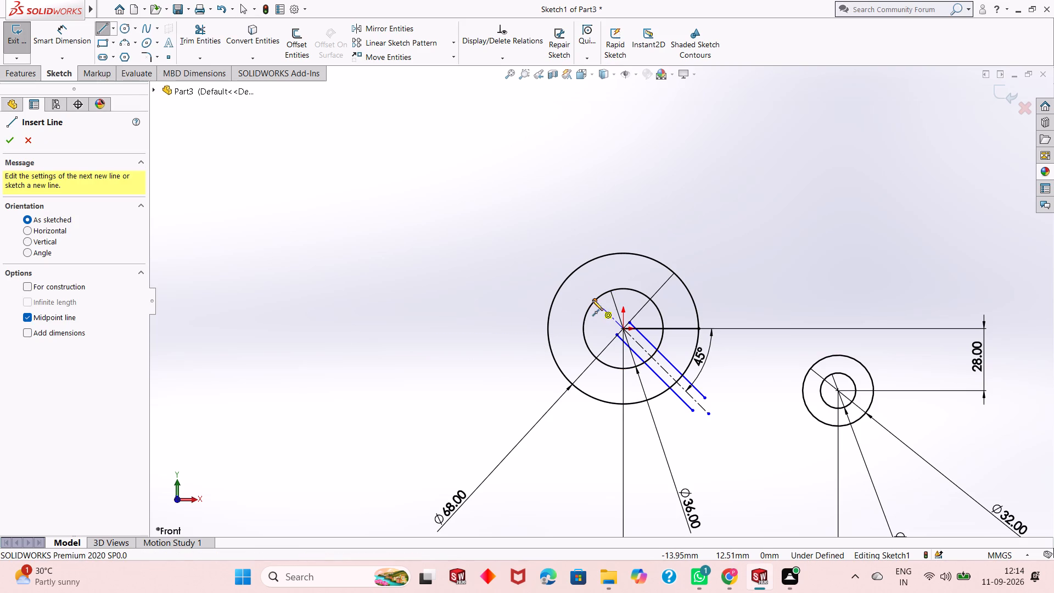
{"action": "left_click", "coordinate": [593, 300]}
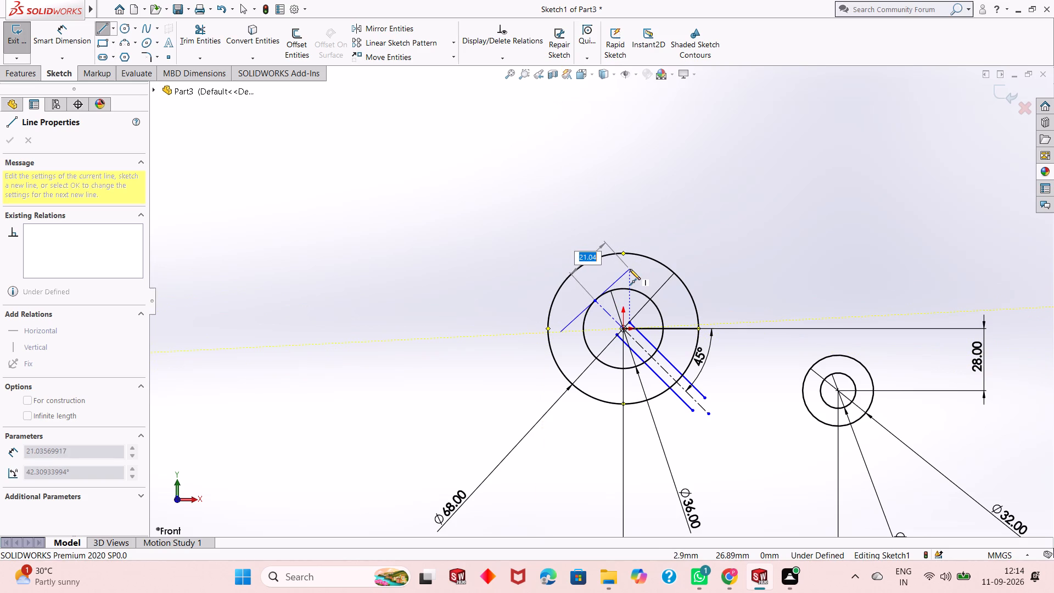
{"action": "left_click", "coordinate": [630, 269]}
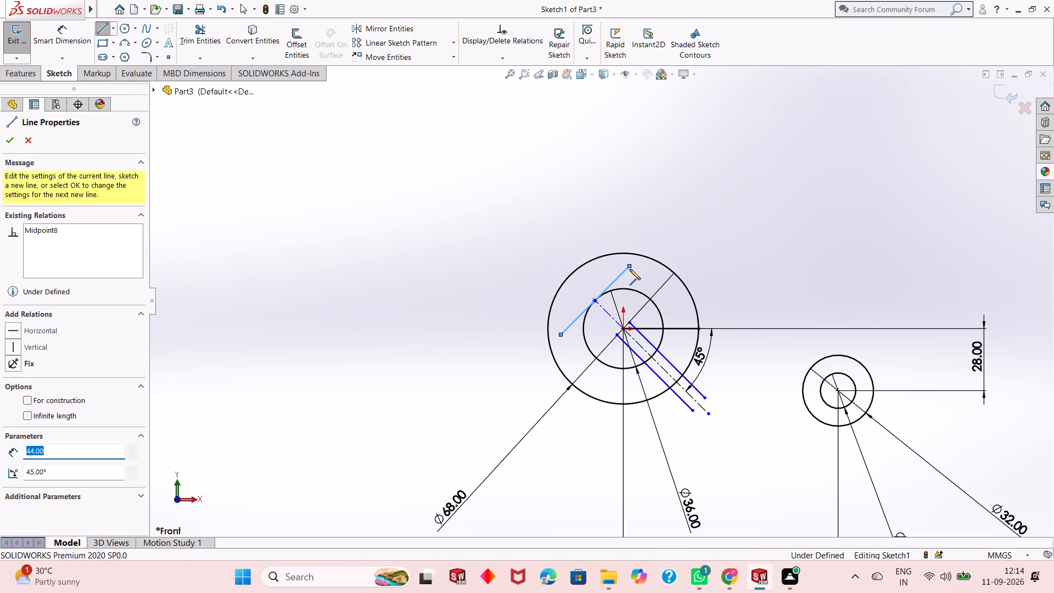
{"action": "right_click", "coordinate": [630, 269]}
{"action": "left_click", "coordinate": [645, 282]}
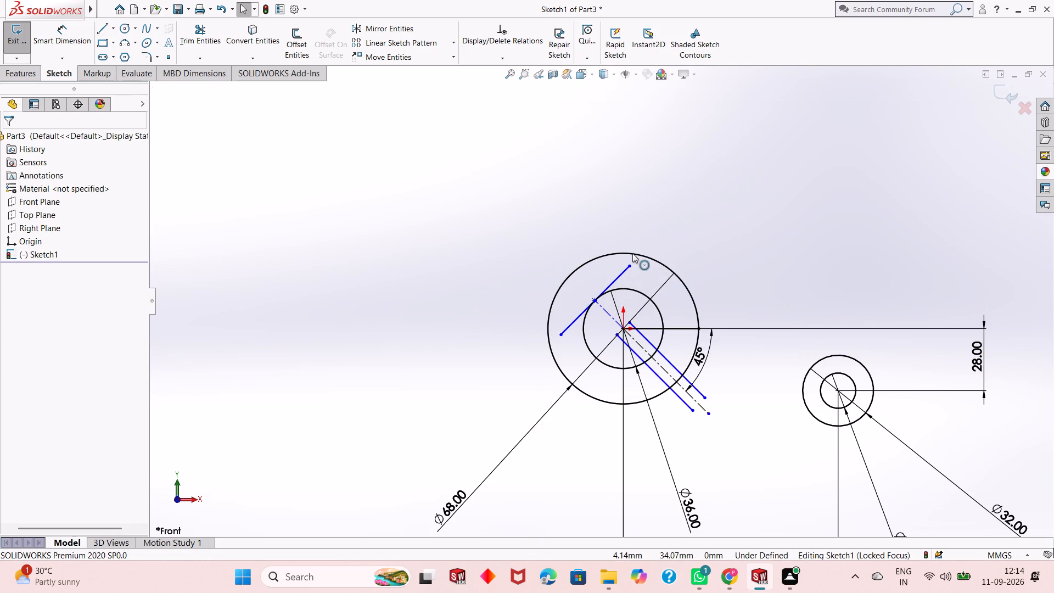
Offset the 44 mm midpoint line 38 mm in one direction across the two parallel slot lines, with dimensions added.
{"action": "left_click", "coordinate": [301, 52]}
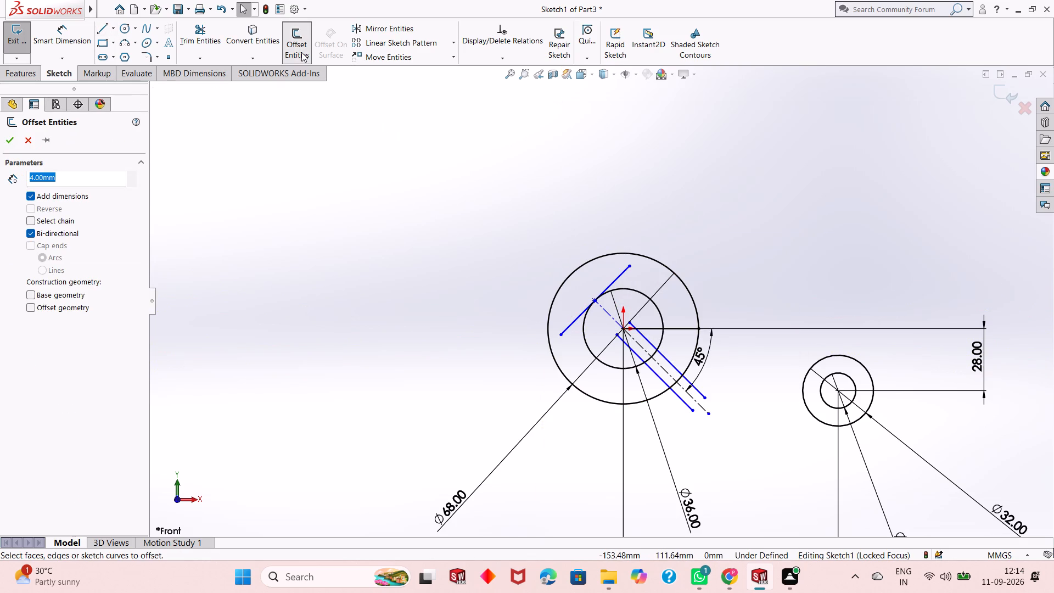
{"action": "left_click", "coordinate": [617, 278]}
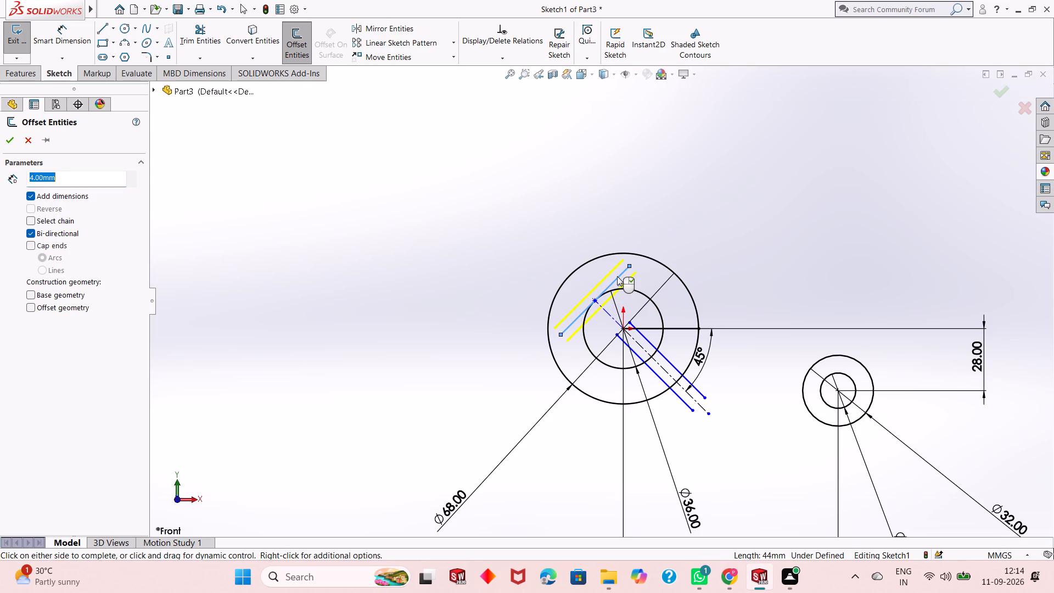
{"action": "left_click", "coordinate": [36, 232]}
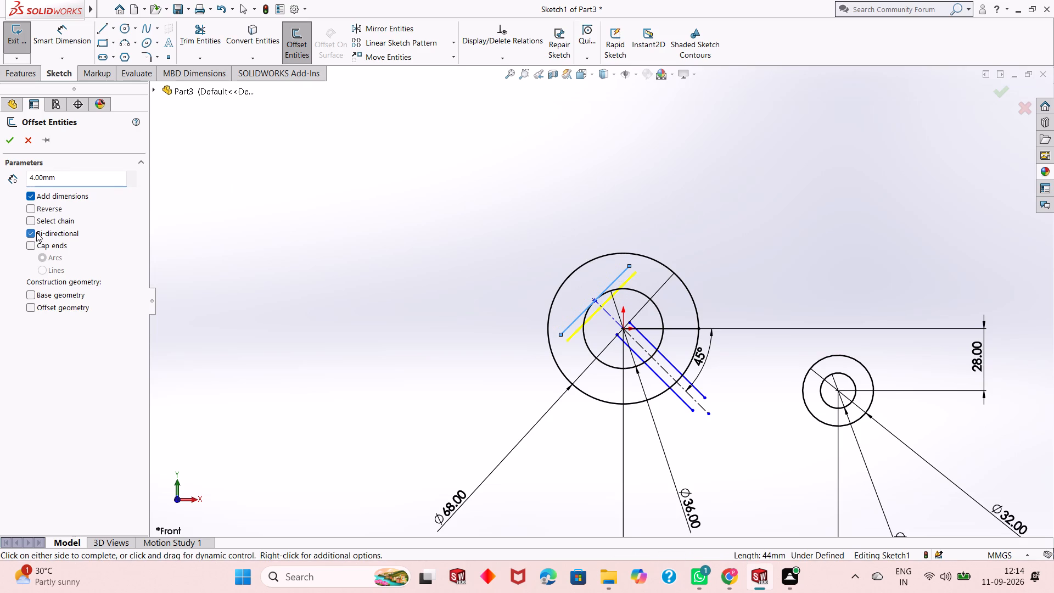
{"action": "left_click", "coordinate": [38, 209]}
{"action": "left_click", "coordinate": [38, 209]}
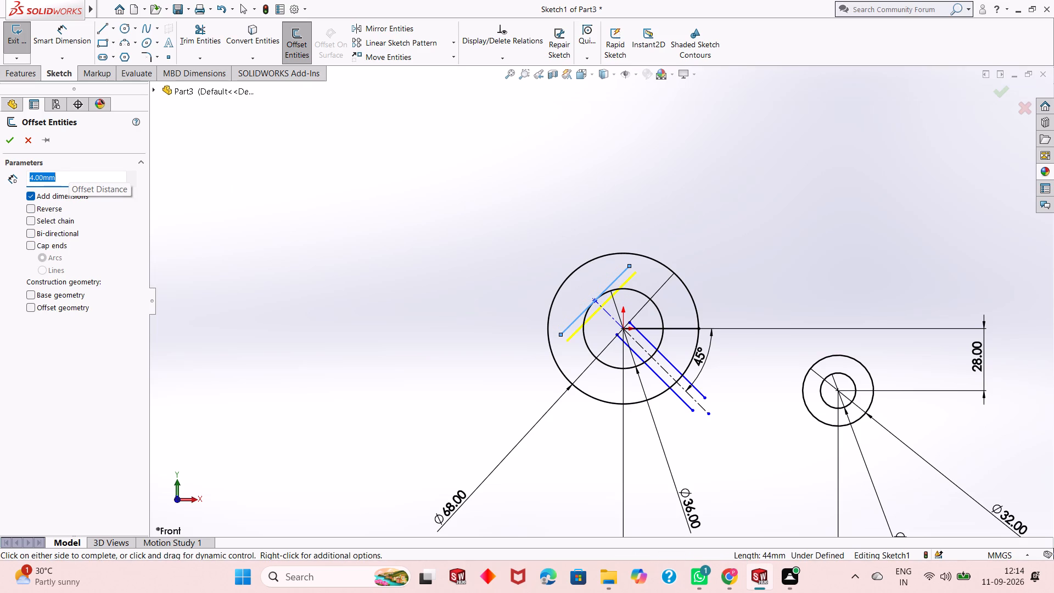
{"action": "type", "text": "38"}
{"action": "key", "text": "Return"}
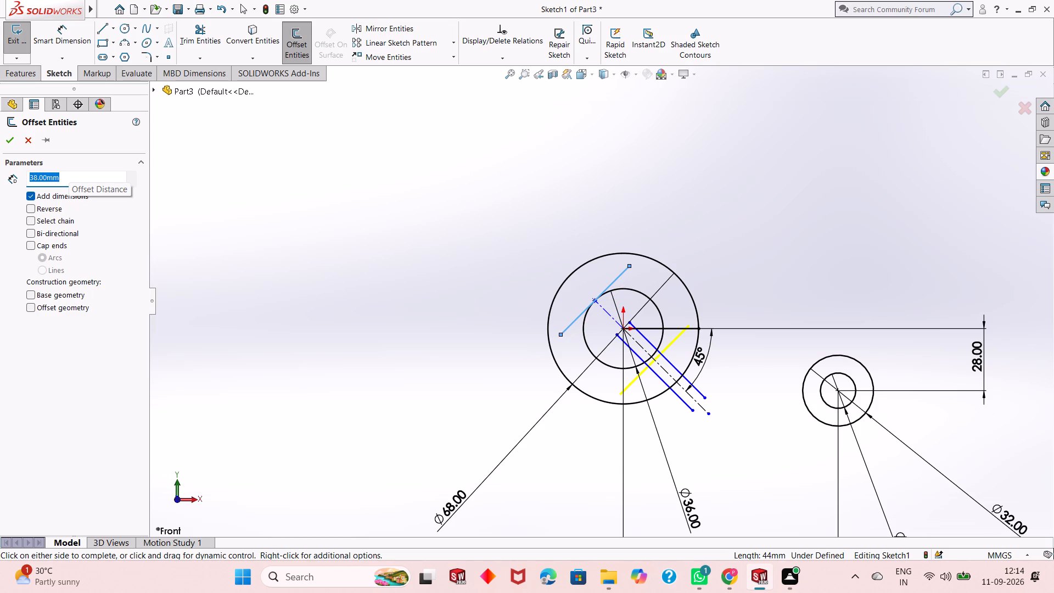
{"action": "left_click", "coordinate": [15, 142]}
Delete the original 44 mm line touching the 36 mm circle, keeping its offset copy.
{"action": "scroll", "coordinate": [326, 285], "scroll_direction": "up", "scroll_amount": 3}
{"action": "scroll", "coordinate": [707, 399], "scroll_direction": "down", "scroll_amount": 2}
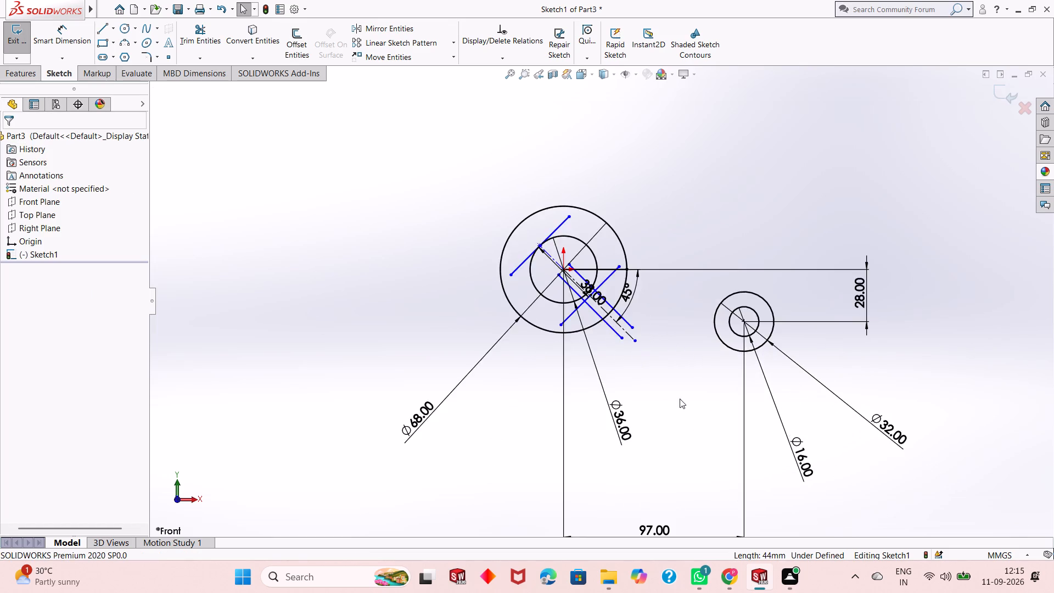
{"action": "scroll", "coordinate": [546, 217], "scroll_direction": "down", "scroll_amount": 3}
{"action": "scroll", "coordinate": [571, 301], "scroll_direction": "up", "scroll_amount": 2}
{"action": "scroll", "coordinate": [641, 298], "scroll_direction": "down", "scroll_amount": 1}
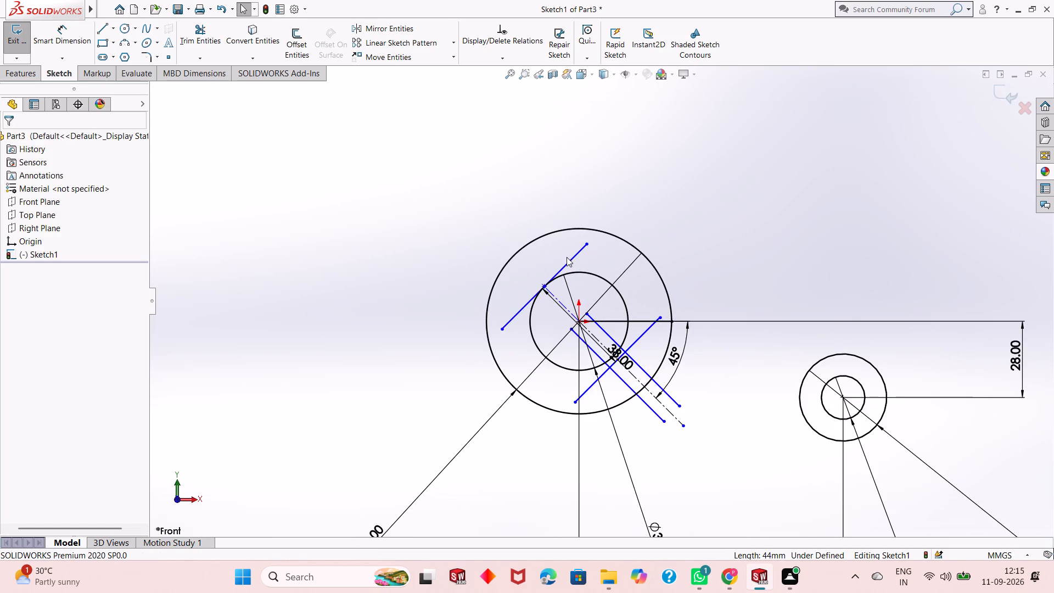
{"action": "left_click", "coordinate": [564, 267]}
{"action": "key", "text": "Delete"}
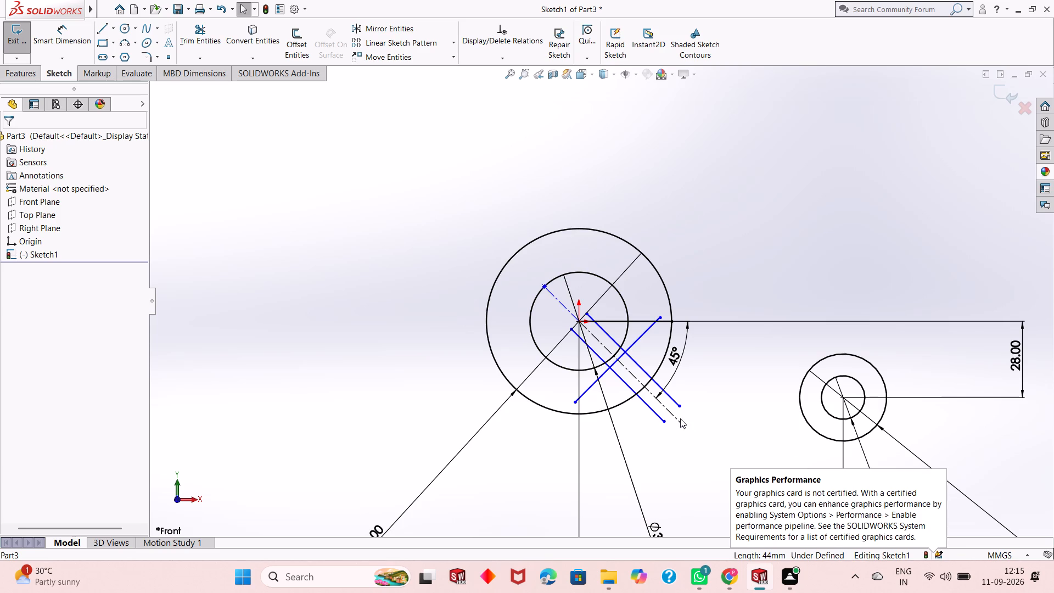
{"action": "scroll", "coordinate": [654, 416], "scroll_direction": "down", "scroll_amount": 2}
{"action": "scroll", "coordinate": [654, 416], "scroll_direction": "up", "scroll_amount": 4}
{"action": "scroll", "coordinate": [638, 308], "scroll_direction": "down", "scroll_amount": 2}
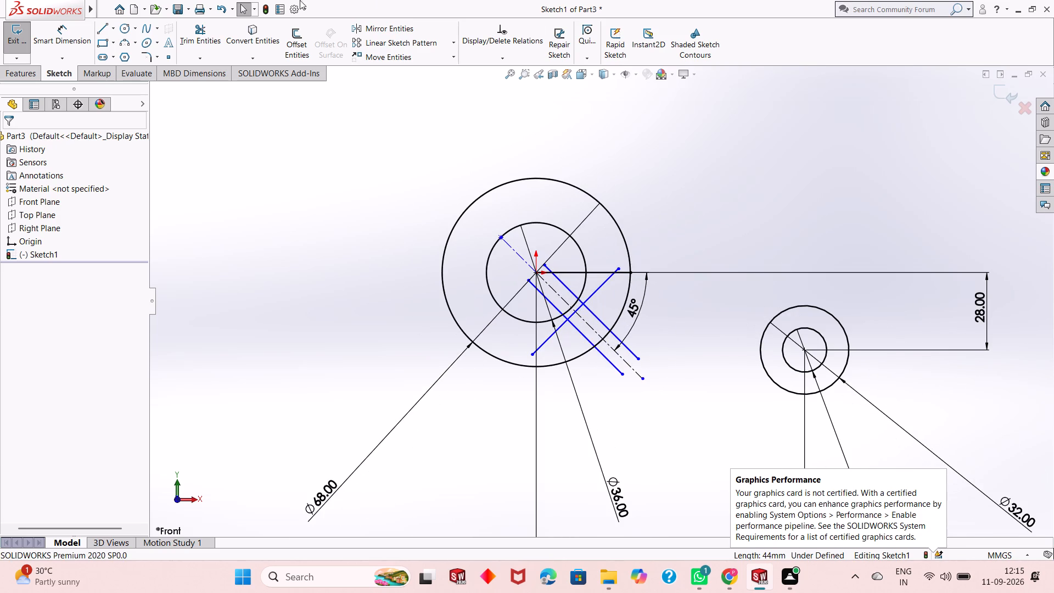
Trim away the centerline's segment beyond the origin, opposite the slot lines, and delete its leftover endpoint on the 36 mm circle.
{"action": "left_click", "coordinate": [209, 33]}
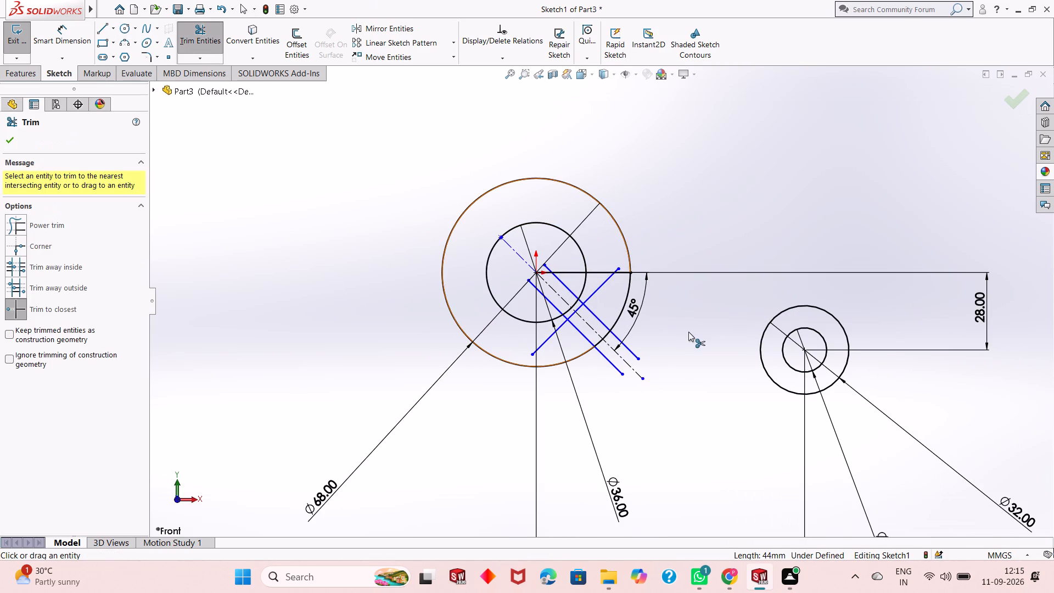
{"action": "scroll", "coordinate": [535, 345], "scroll_direction": "down", "scroll_amount": 1}
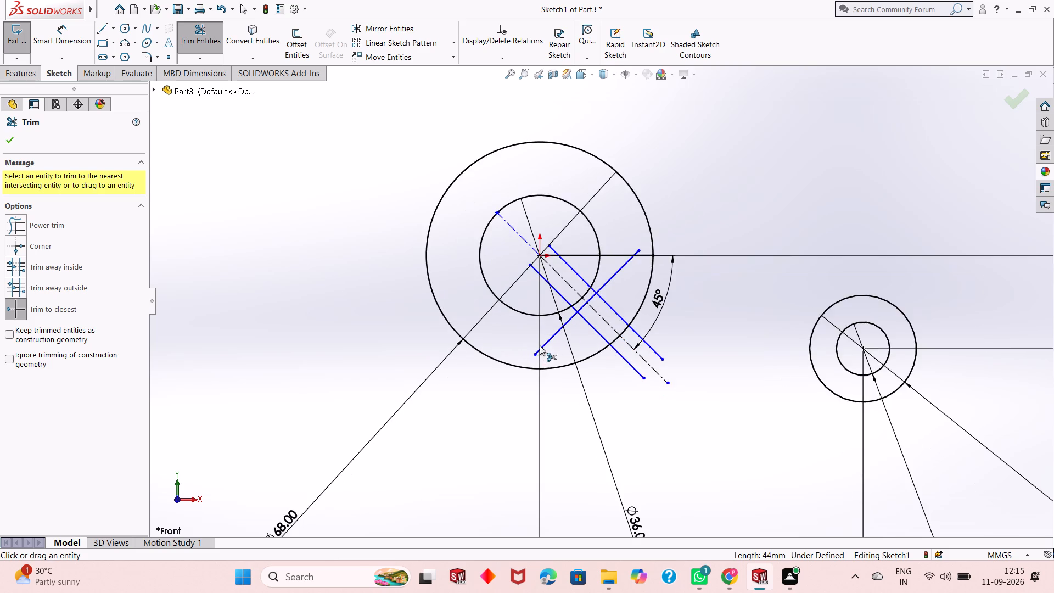
{"action": "scroll", "coordinate": [587, 301], "scroll_direction": "down", "scroll_amount": 1}
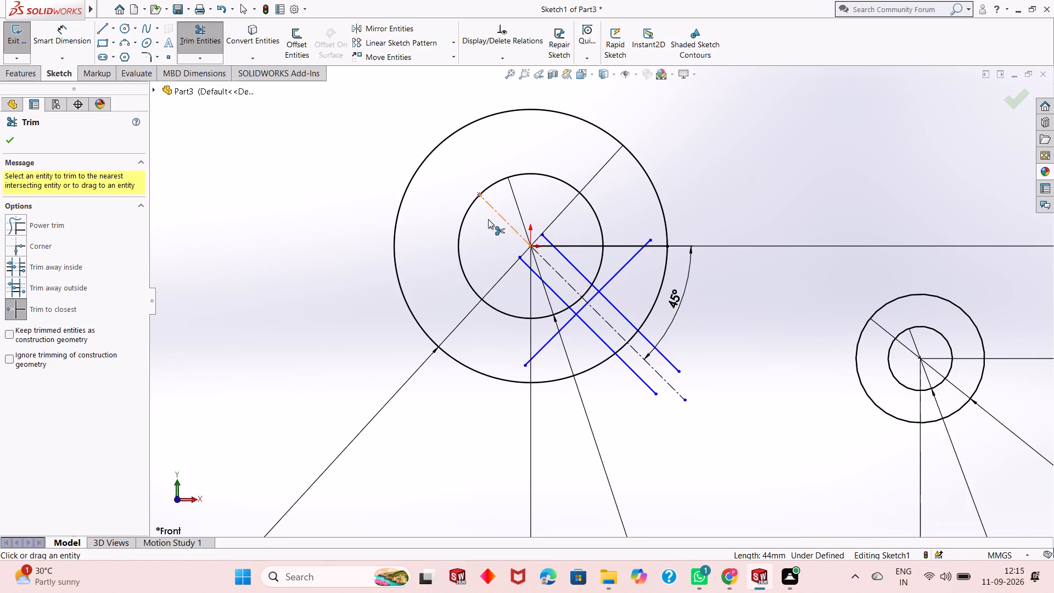
{"action": "left_click", "coordinate": [494, 212]}
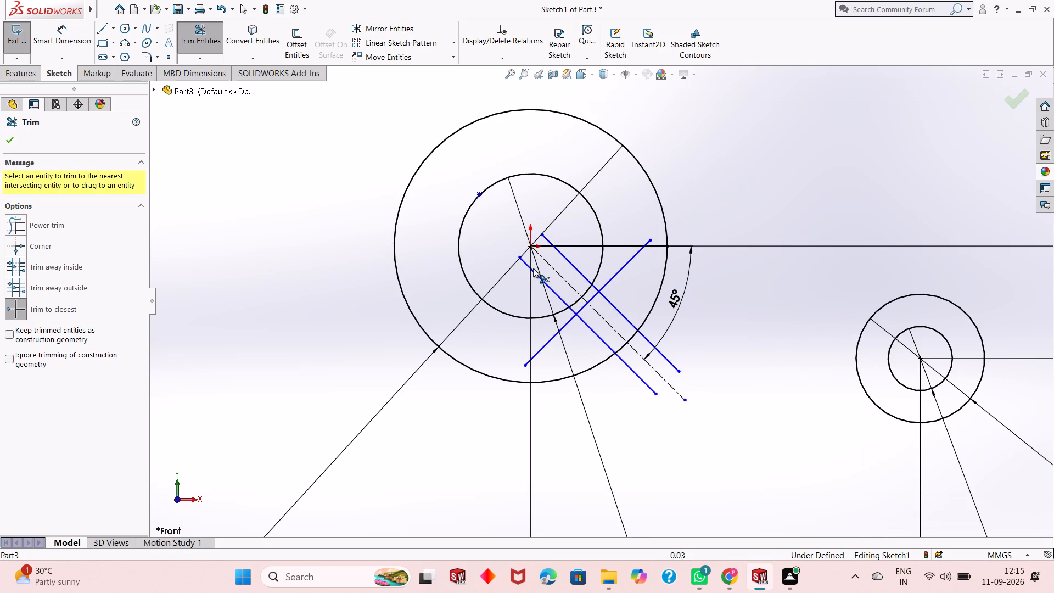
{"action": "left_click", "coordinate": [478, 195]}
{"action": "key", "text": "ctrl+z"}
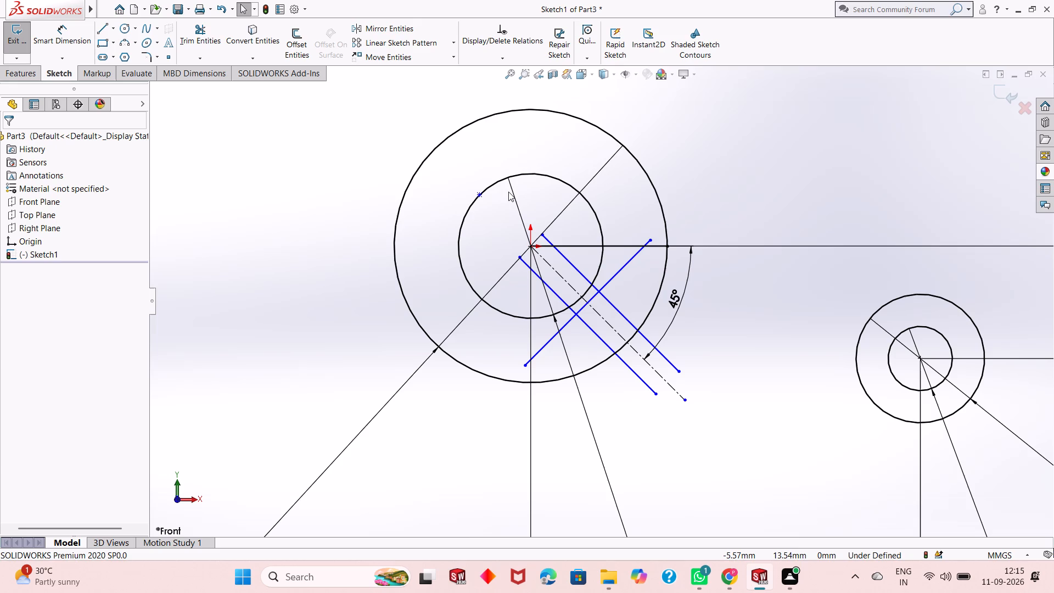
{"action": "key", "text": "Escape"}
{"action": "key", "text": "Escape"}
{"action": "key", "text": "Escape"}
{"action": "key", "text": "Escape"}
{"action": "key", "text": "Escape"}
{"action": "key", "text": "Escape"}
{"action": "key", "text": "Escape"}
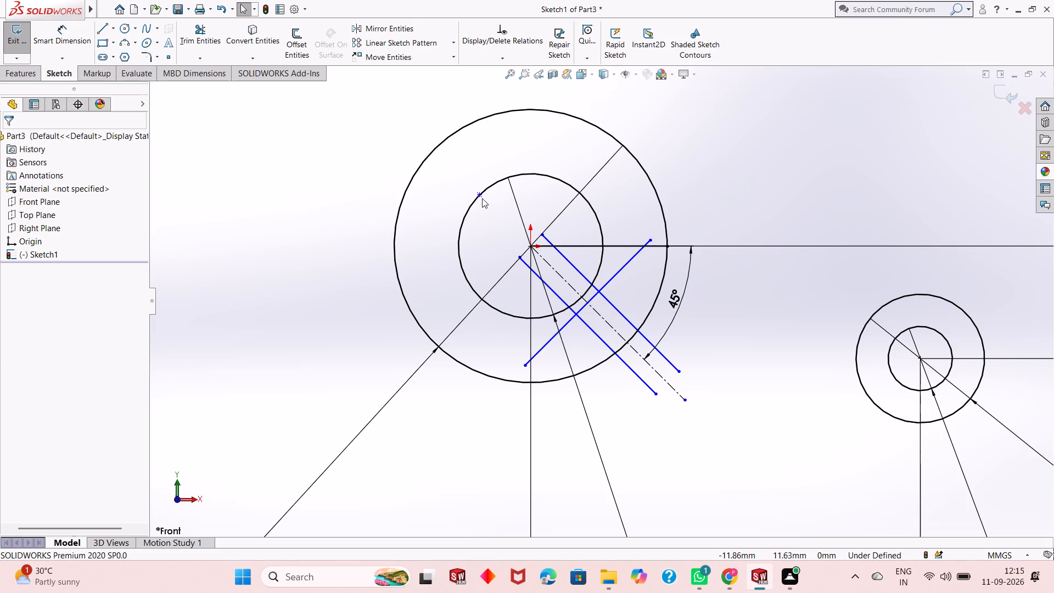
{"action": "left_click", "coordinate": [481, 198]}
{"action": "key", "text": "Delete"}
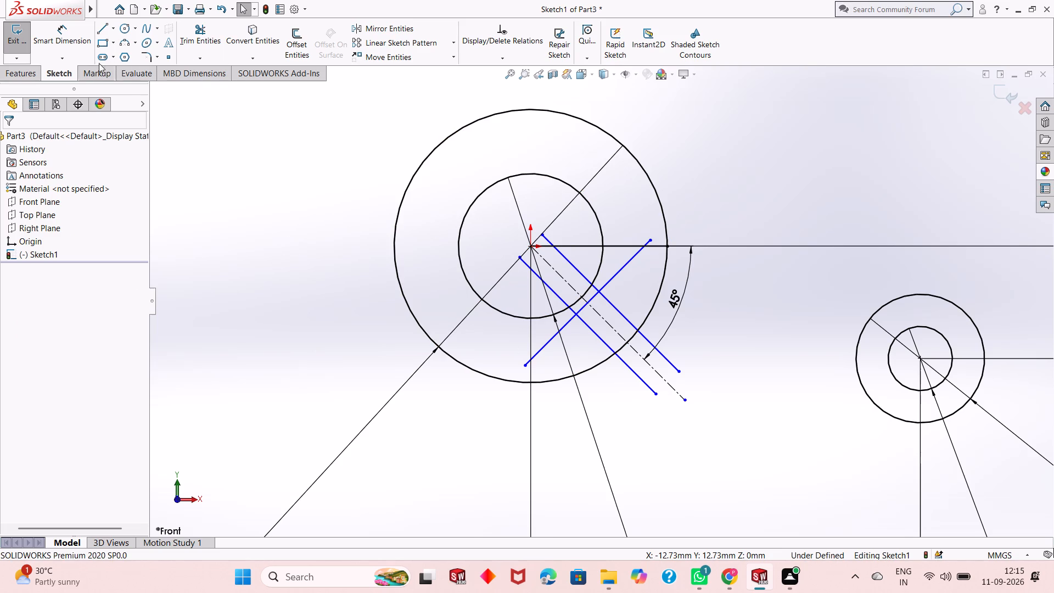
Trim the two parallel lines, the cross line and the 36 mm circle's arc between them into a rectangular keyway notch opening into the bore.
{"action": "left_click", "coordinate": [197, 41]}
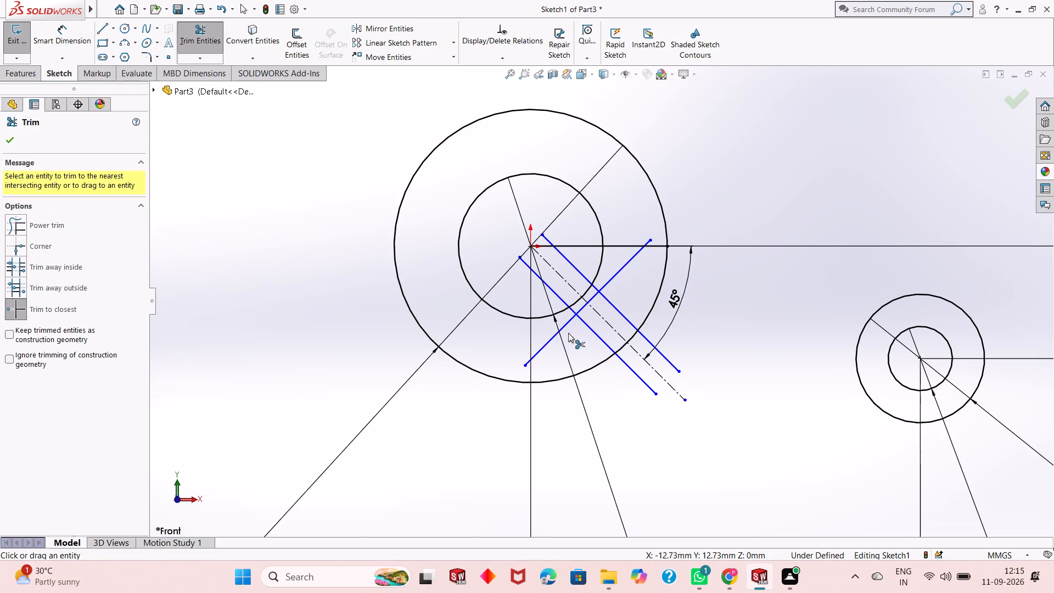
{"action": "left_click", "coordinate": [649, 390]}
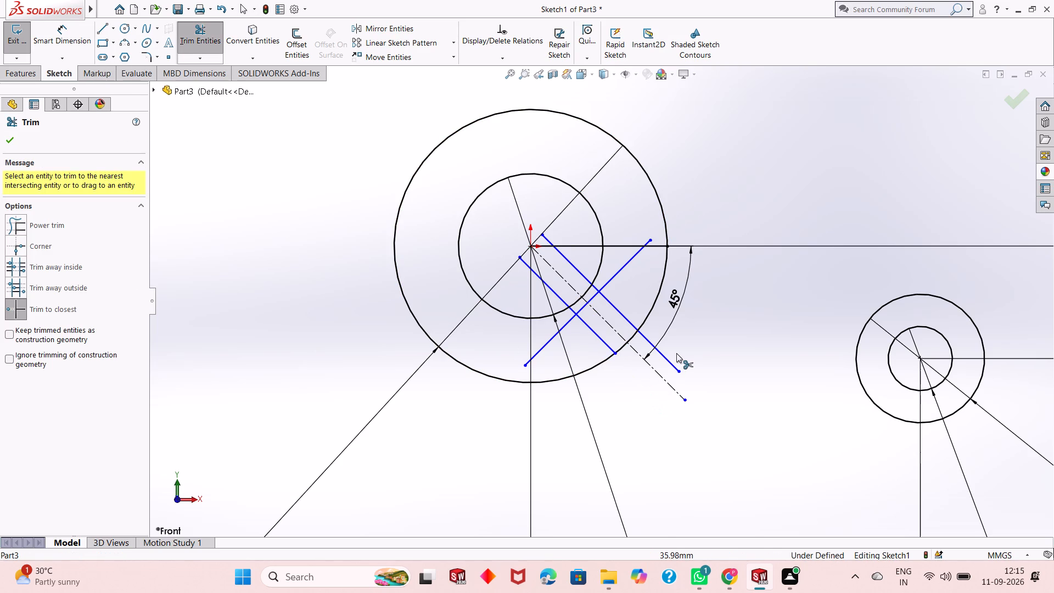
{"action": "left_click", "coordinate": [666, 359]}
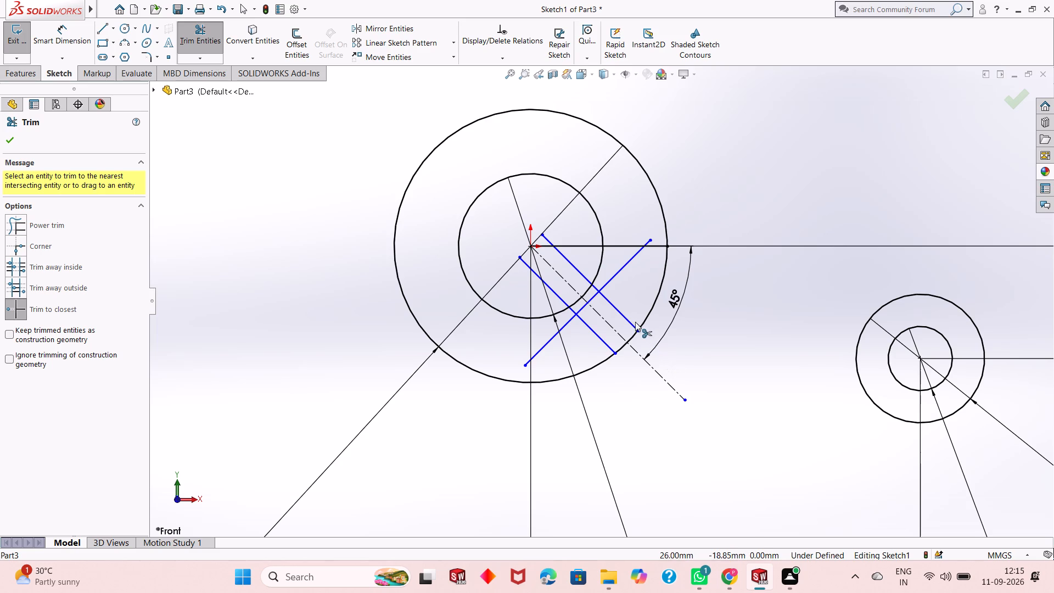
{"action": "left_click", "coordinate": [627, 321]}
{"action": "left_click", "coordinate": [604, 342]}
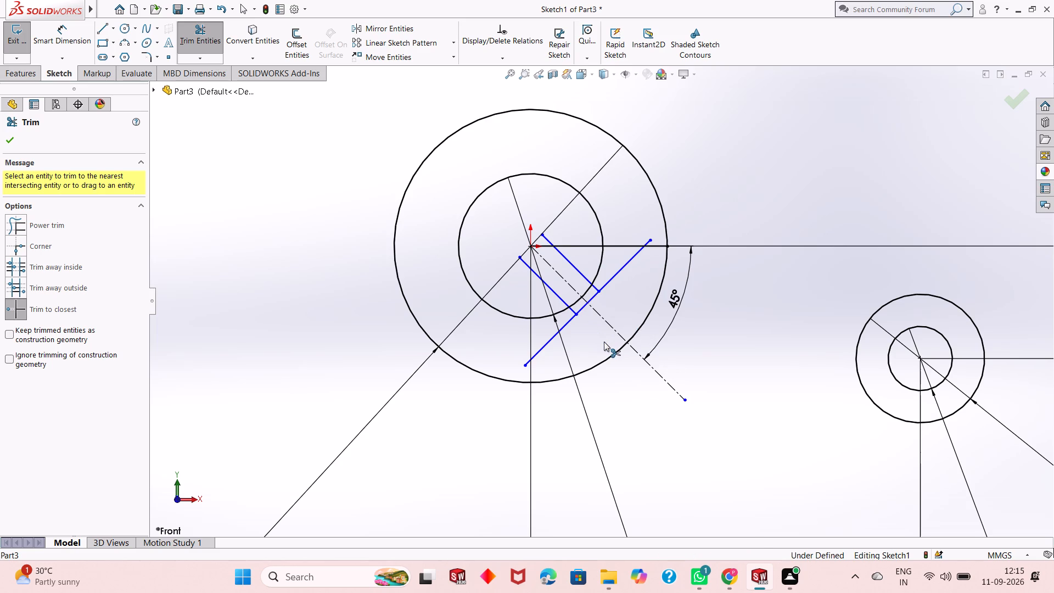
{"action": "left_click", "coordinate": [575, 300]}
{"action": "left_click", "coordinate": [587, 290]}
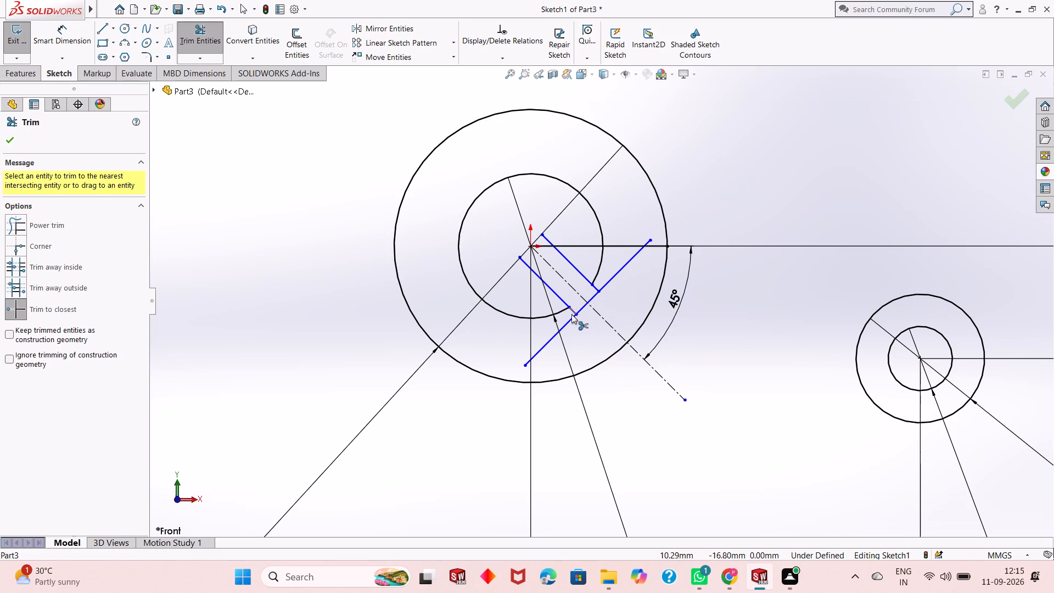
{"action": "left_click", "coordinate": [569, 320]}
{"action": "left_click", "coordinate": [612, 278]}
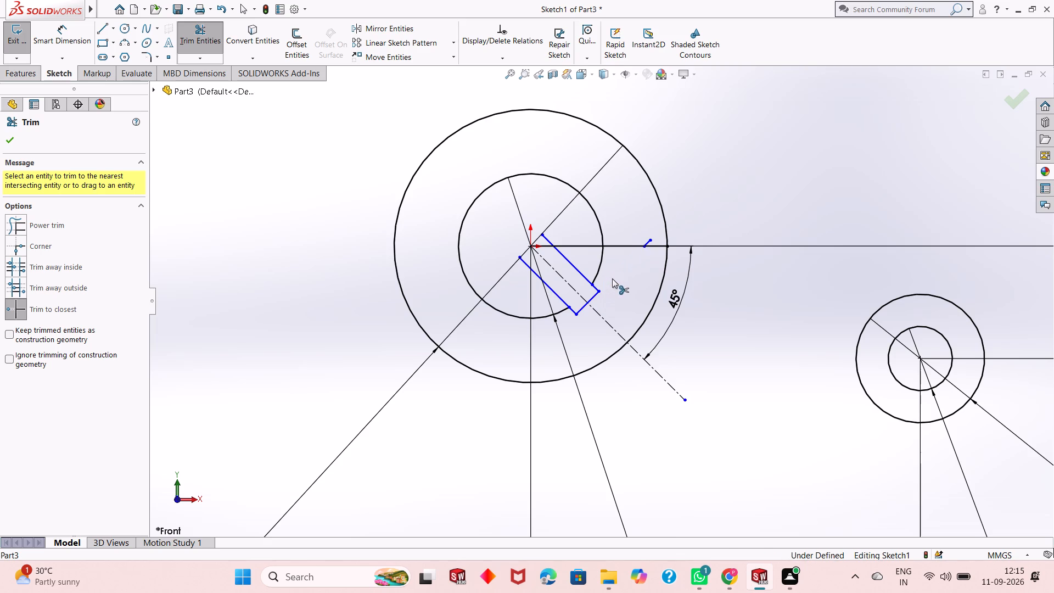
{"action": "left_click", "coordinate": [647, 243]}
{"action": "left_click", "coordinate": [544, 237]}
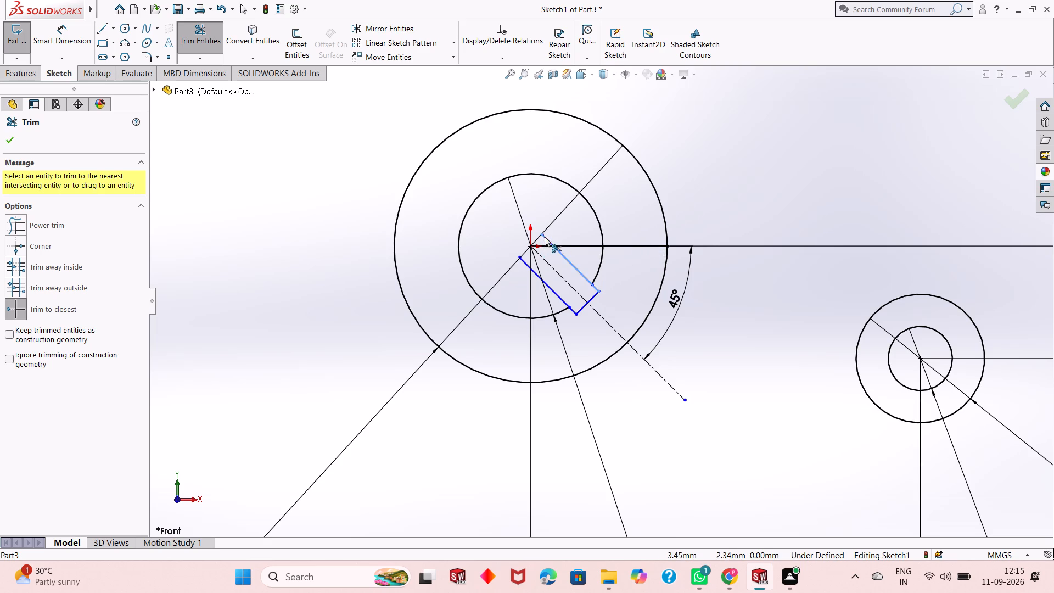
{"action": "left_click", "coordinate": [585, 279]}
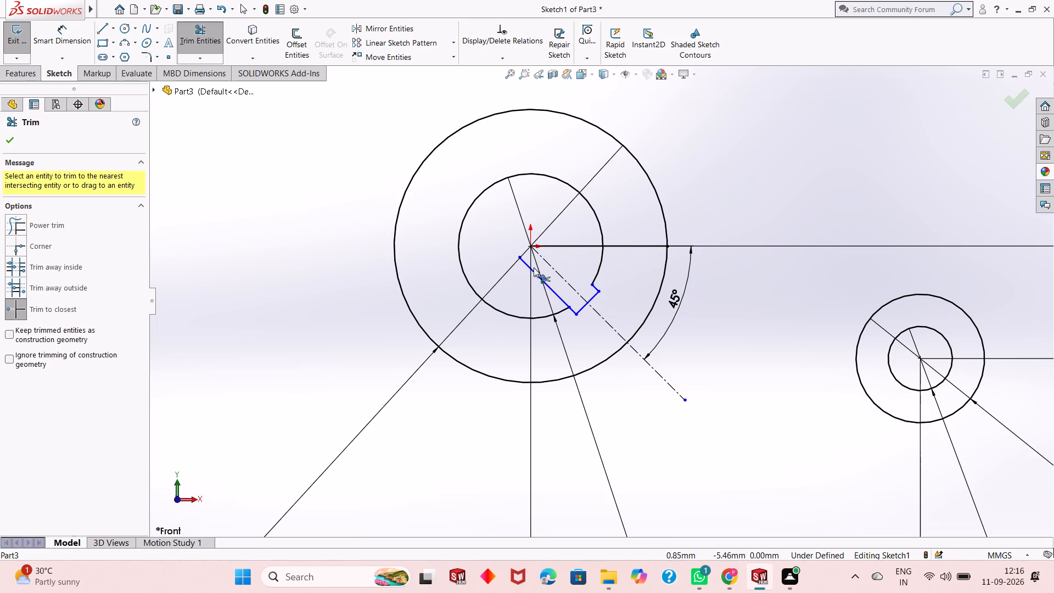
{"action": "left_click", "coordinate": [528, 265]}
Remove the solid horizontal line between the origin and the 68 mm circle, and delete the remaining 45° centerline.
{"action": "left_click", "coordinate": [578, 245]}
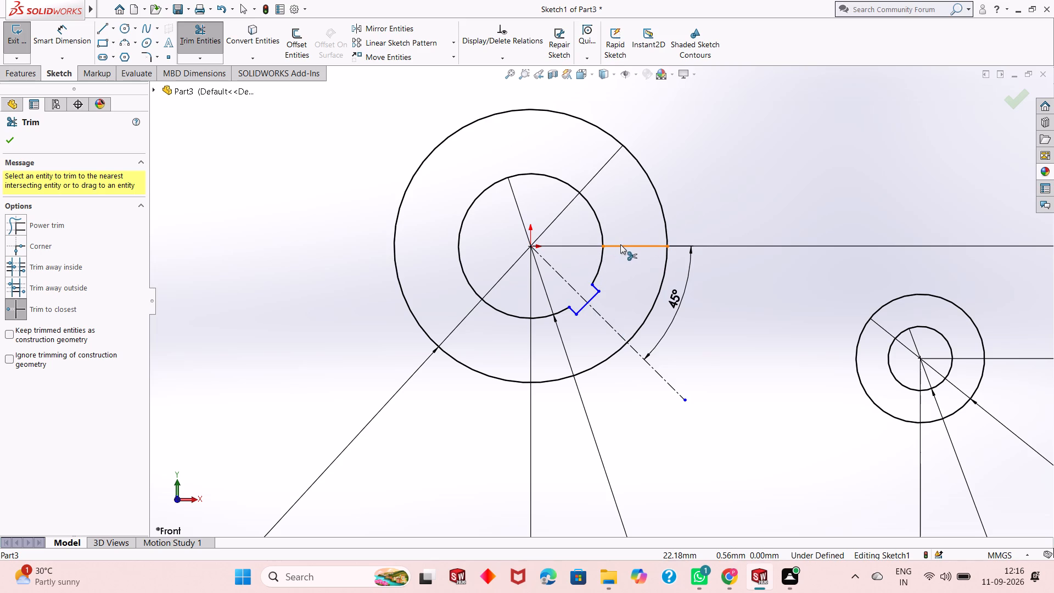
{"action": "left_click", "coordinate": [621, 245]}
{"action": "key", "text": "Escape"}
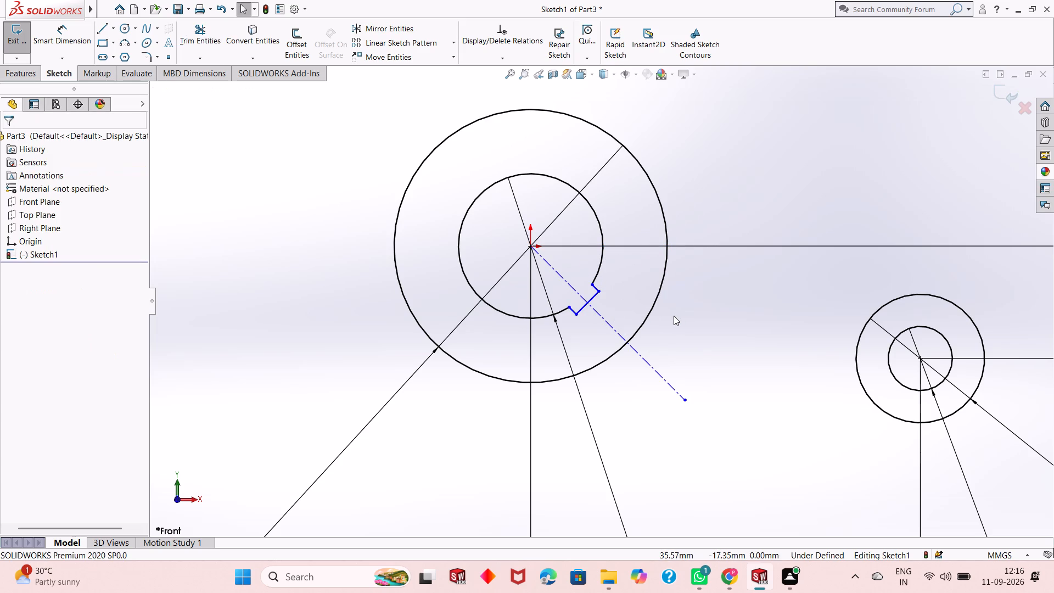
{"action": "key", "text": "Escape"}
{"action": "left_click", "coordinate": [661, 379]}
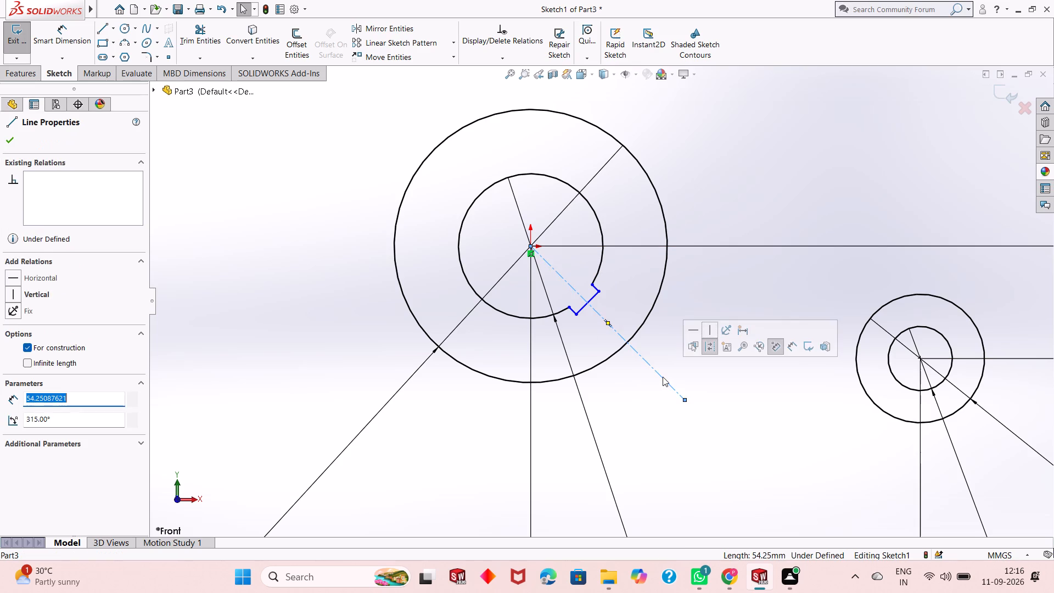
{"action": "key", "text": "Delete"}
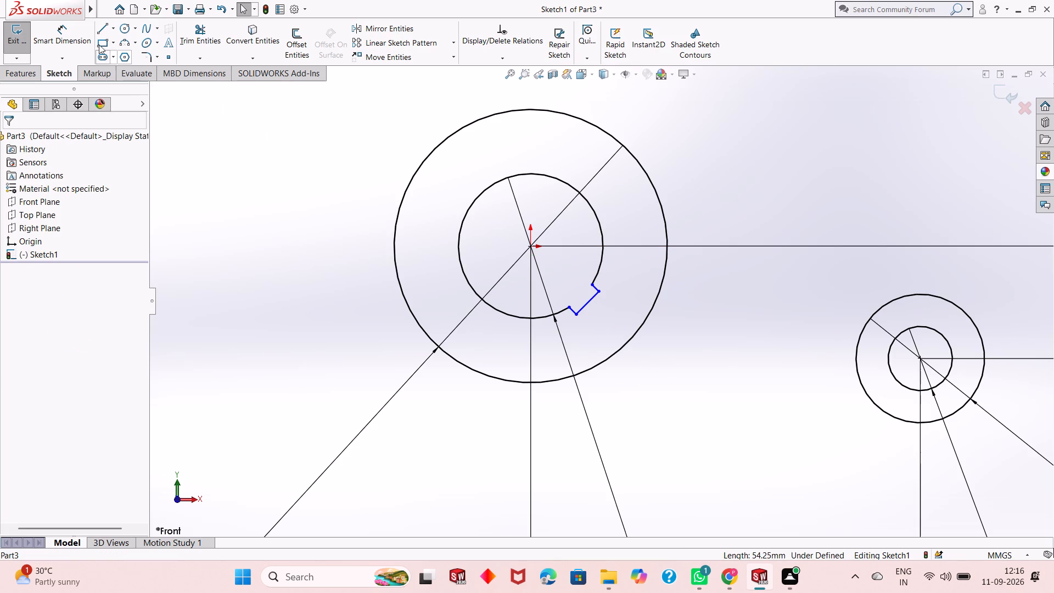
Dimension the notch's lower short side and its outer edge, keeping both lengths as drawn.
{"action": "left_click", "coordinate": [86, 40]}
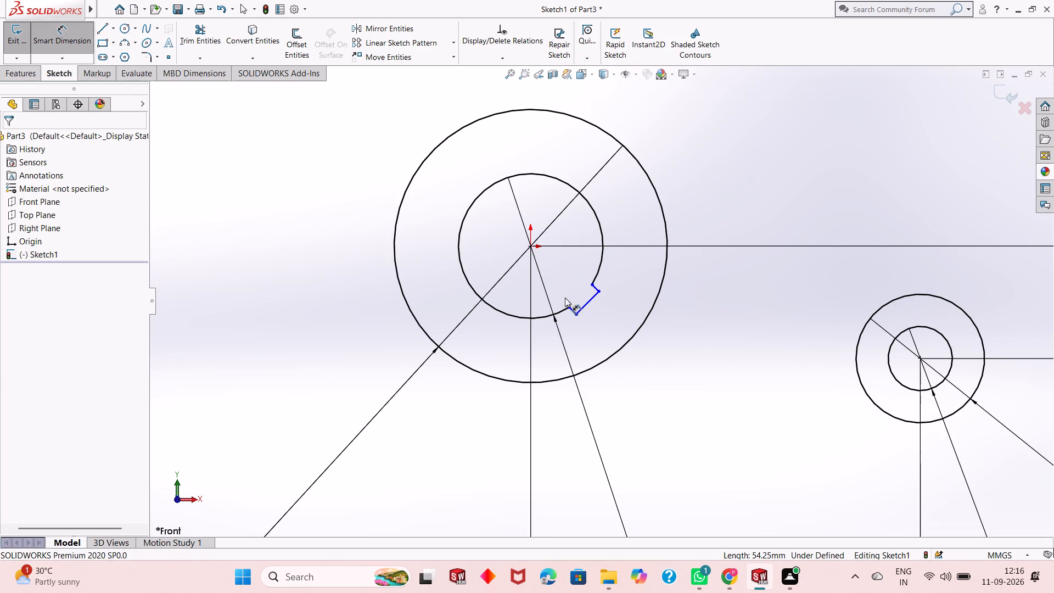
{"action": "left_click", "coordinate": [574, 310]}
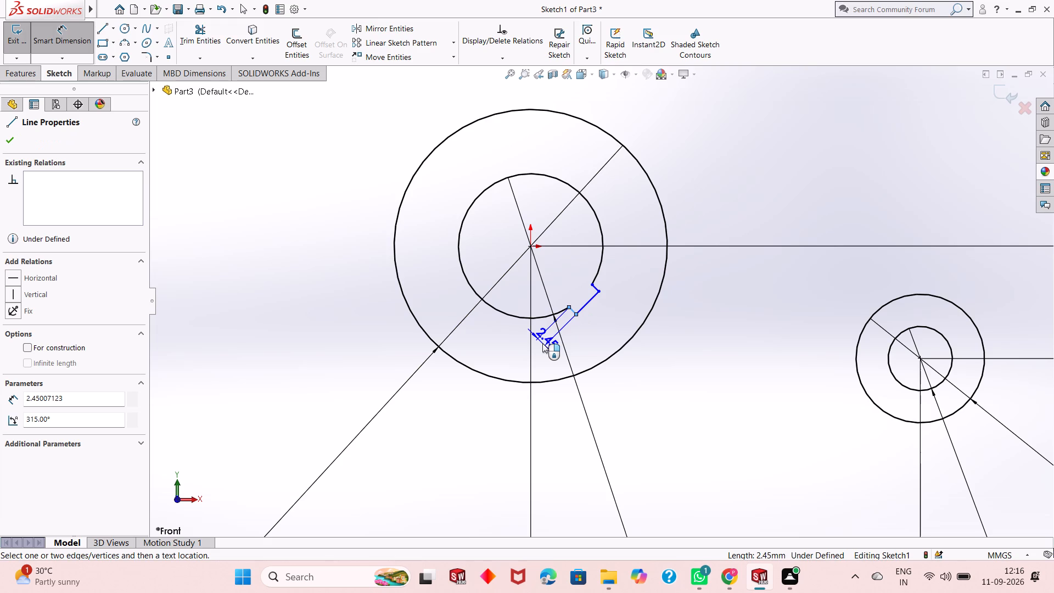
{"action": "left_click", "coordinate": [542, 343]}
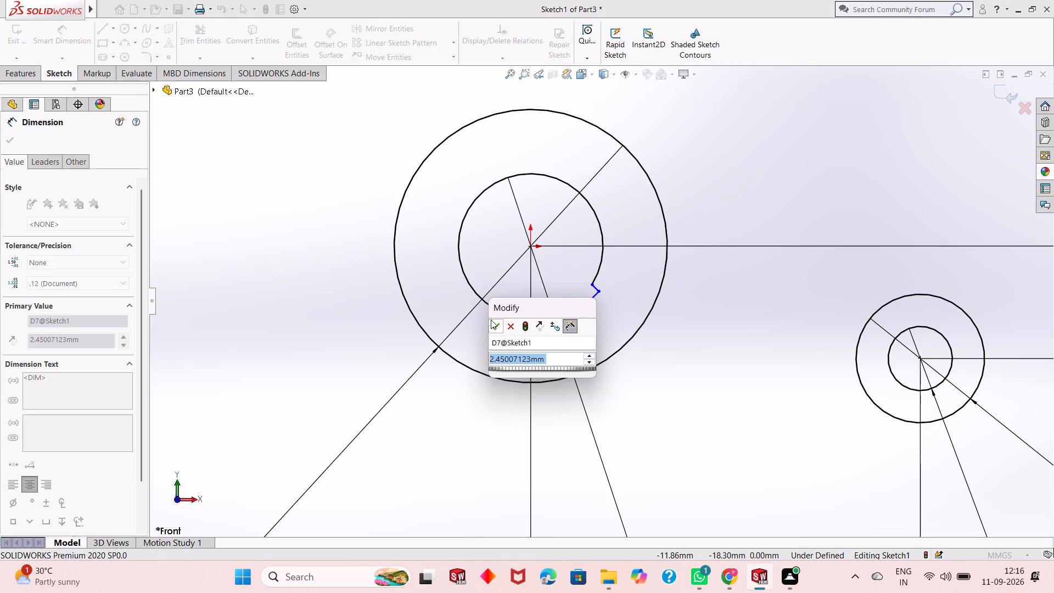
{"action": "left_click", "coordinate": [494, 320]}
{"action": "left_click", "coordinate": [584, 307]}
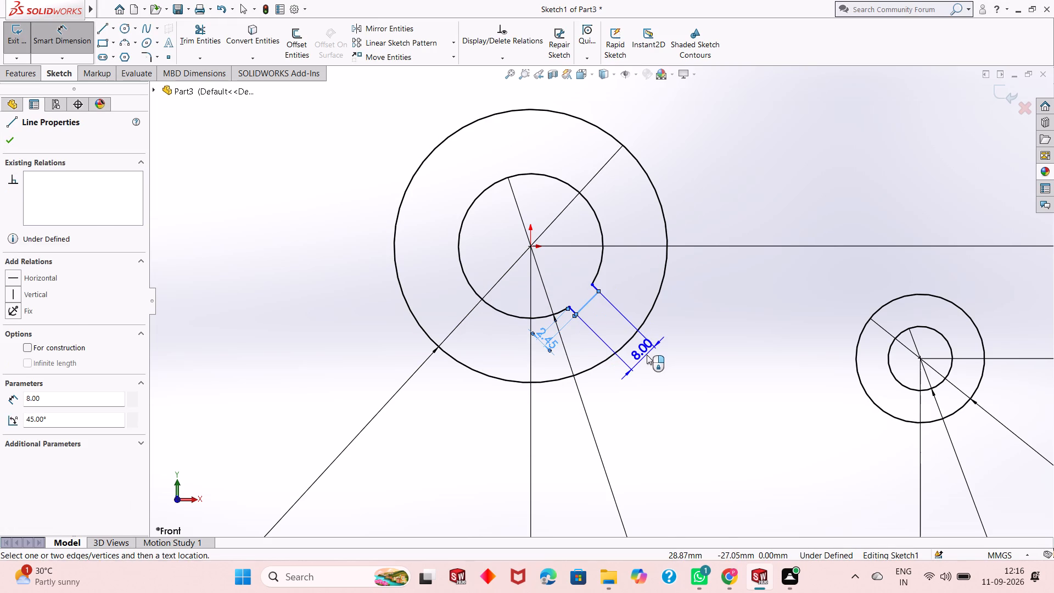
{"action": "left_click", "coordinate": [647, 355]}
{"action": "left_click", "coordinate": [600, 336]}
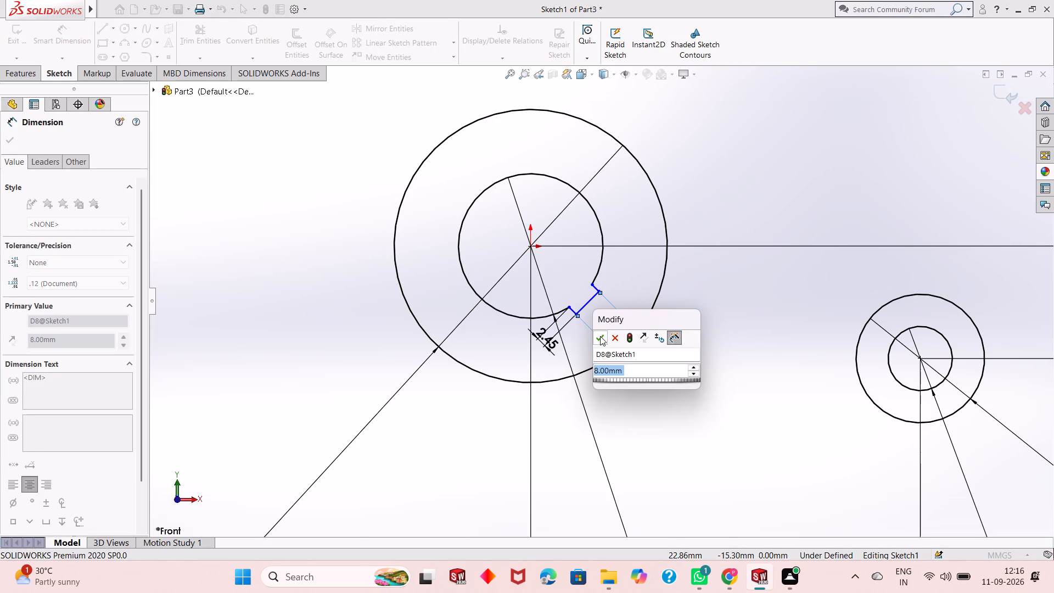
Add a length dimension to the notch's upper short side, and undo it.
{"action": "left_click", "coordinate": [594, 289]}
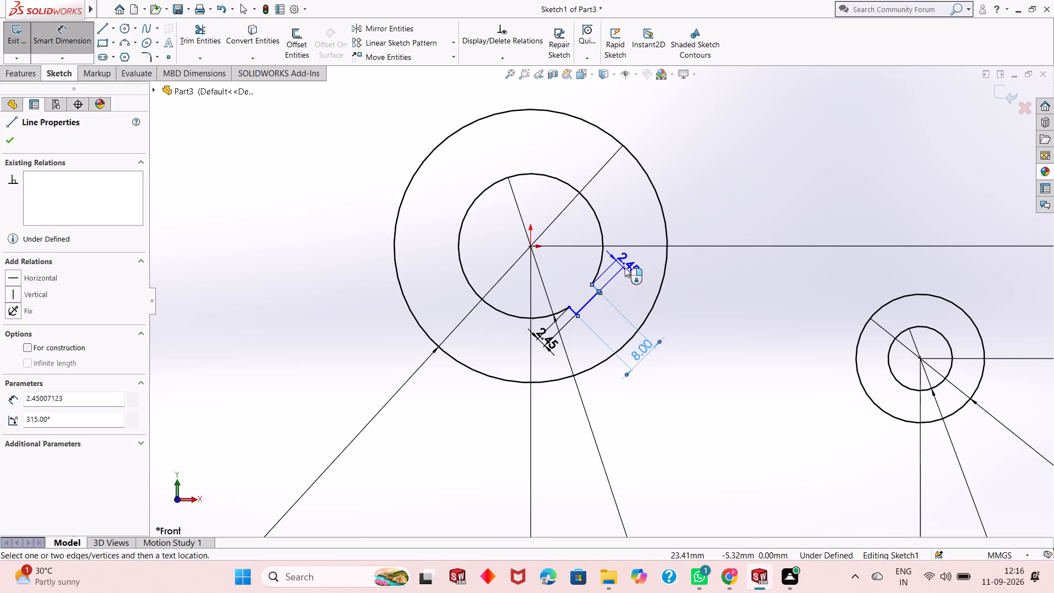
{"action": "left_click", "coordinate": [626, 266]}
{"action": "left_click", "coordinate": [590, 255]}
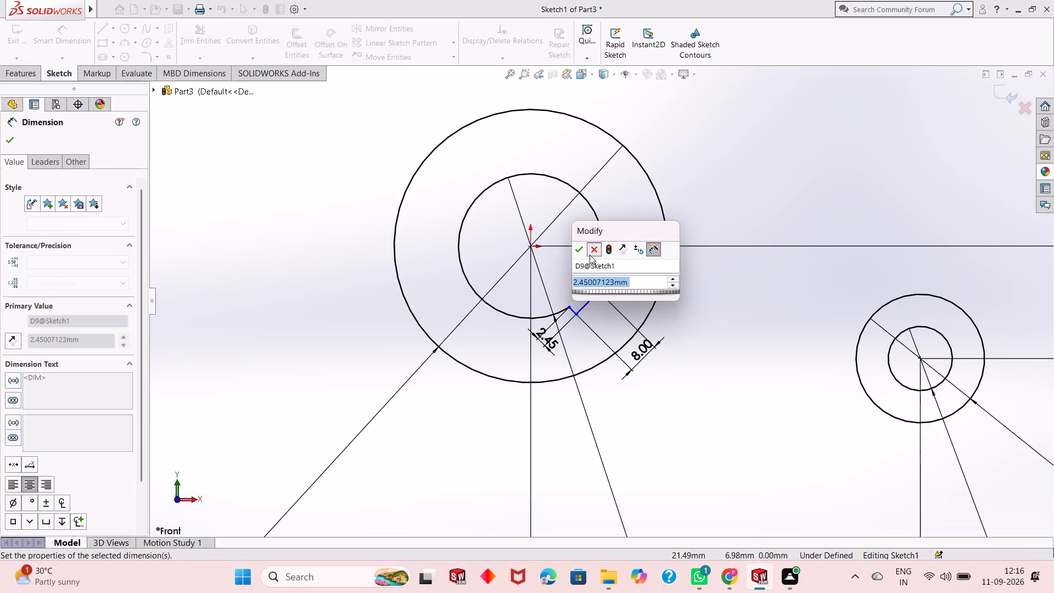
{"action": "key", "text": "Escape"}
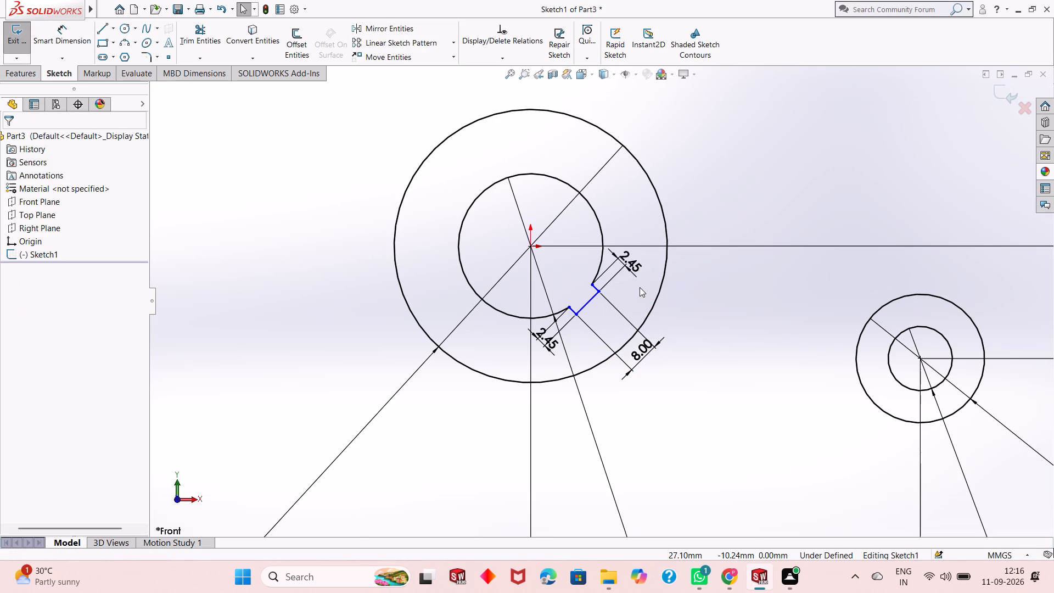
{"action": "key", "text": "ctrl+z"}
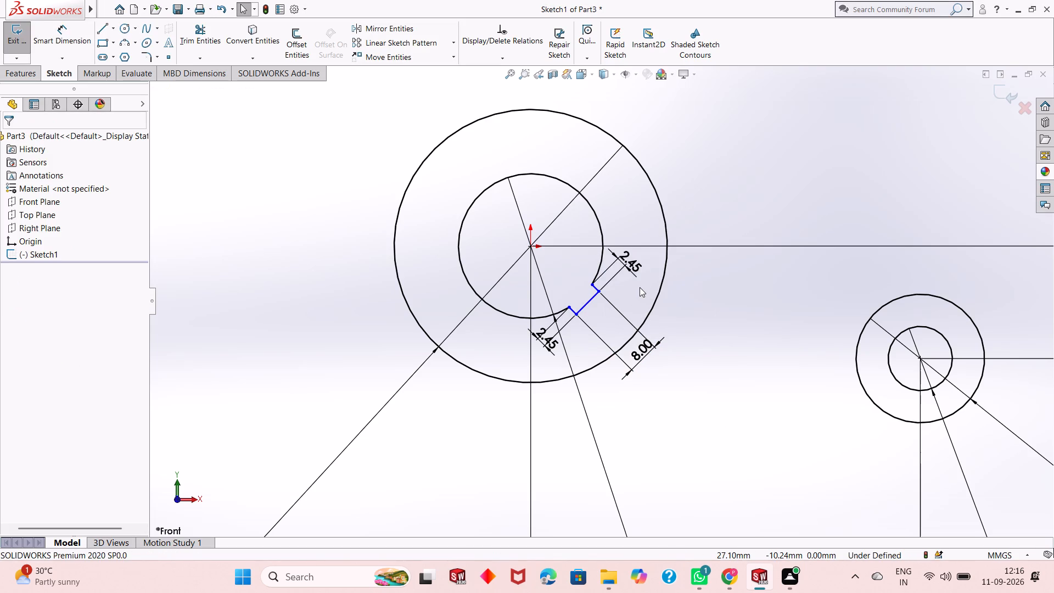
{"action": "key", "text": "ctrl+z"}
Dimension the distance from the notch's lower outer corner to the origin.
{"action": "left_click", "coordinate": [66, 32]}
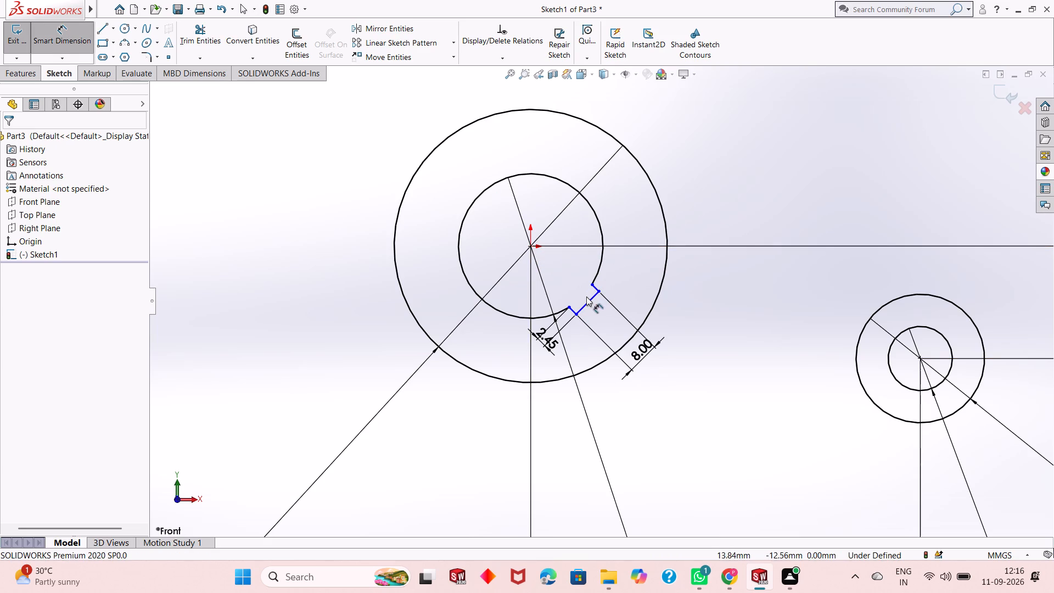
{"action": "left_click", "coordinate": [576, 314]}
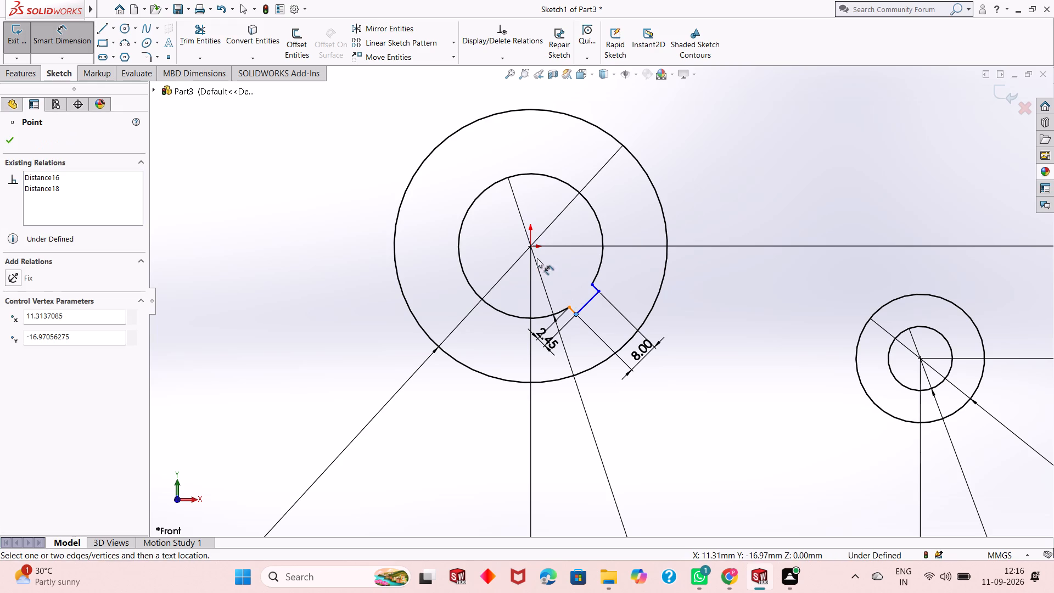
{"action": "left_click", "coordinate": [531, 244]}
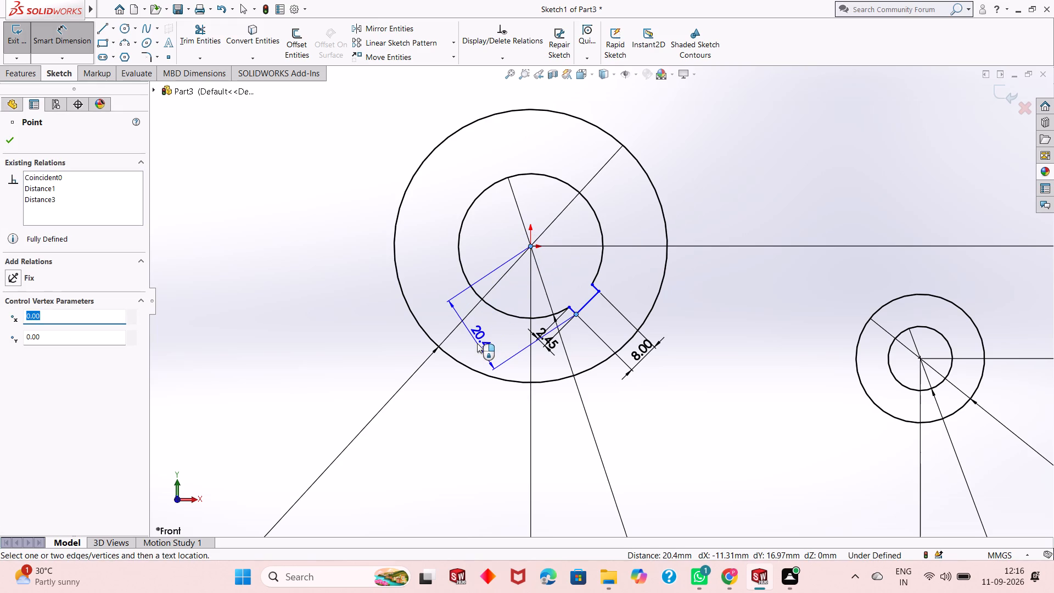
{"action": "left_click", "coordinate": [477, 343]}
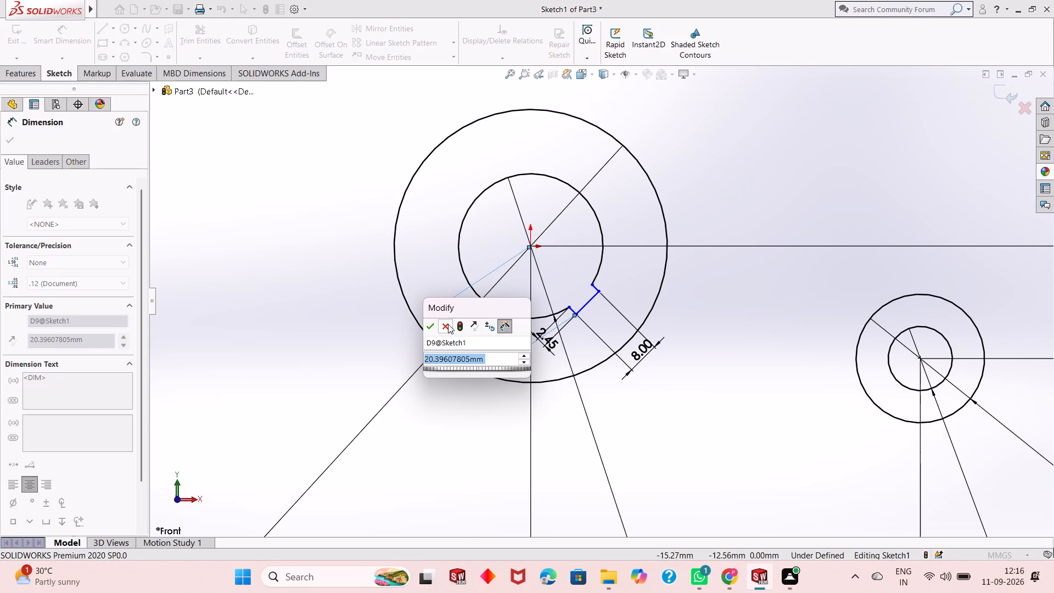
{"action": "key", "text": "Escape"}
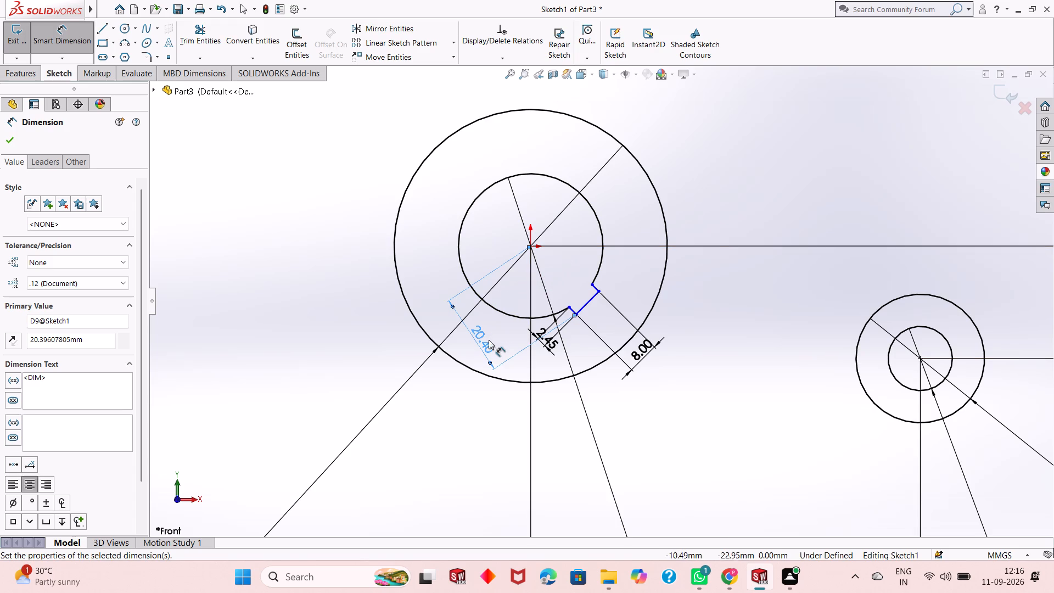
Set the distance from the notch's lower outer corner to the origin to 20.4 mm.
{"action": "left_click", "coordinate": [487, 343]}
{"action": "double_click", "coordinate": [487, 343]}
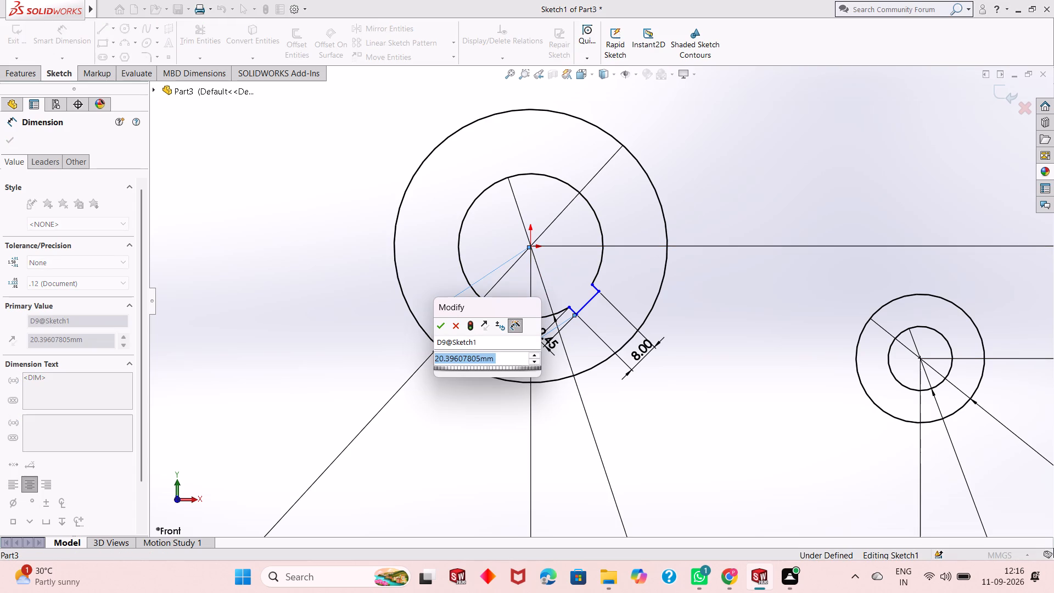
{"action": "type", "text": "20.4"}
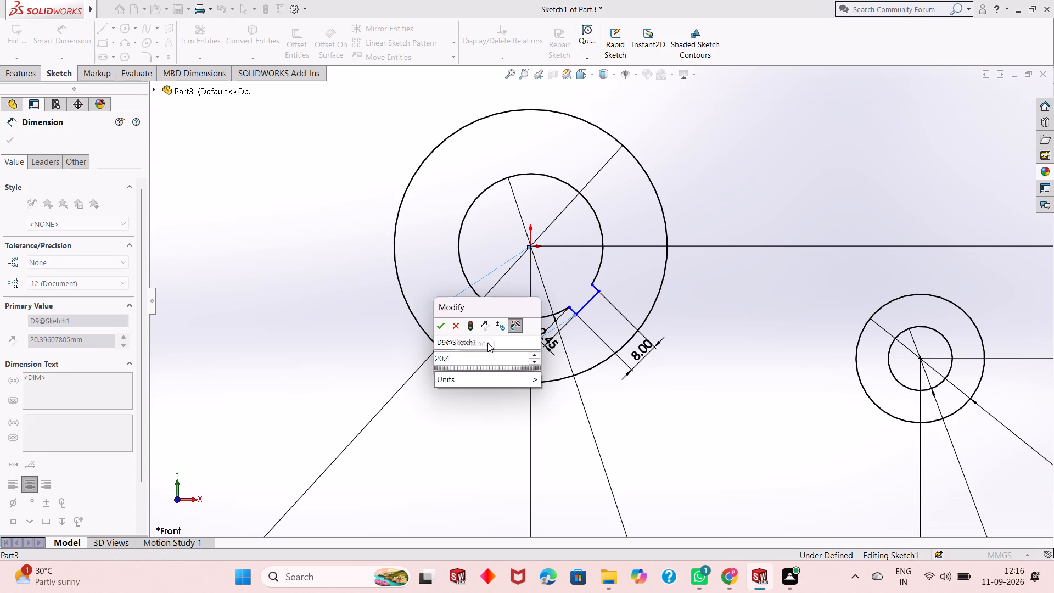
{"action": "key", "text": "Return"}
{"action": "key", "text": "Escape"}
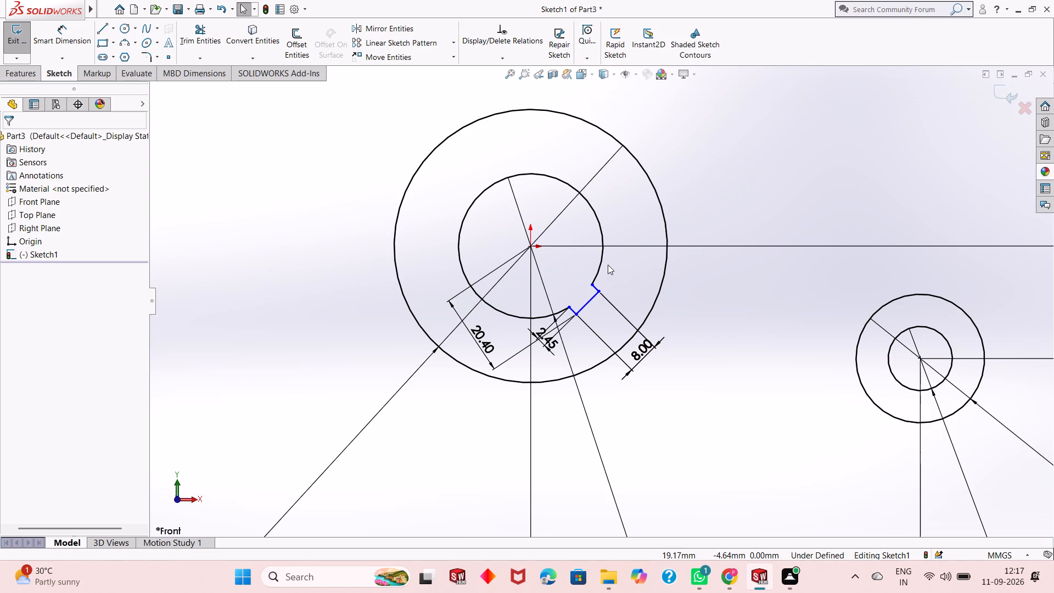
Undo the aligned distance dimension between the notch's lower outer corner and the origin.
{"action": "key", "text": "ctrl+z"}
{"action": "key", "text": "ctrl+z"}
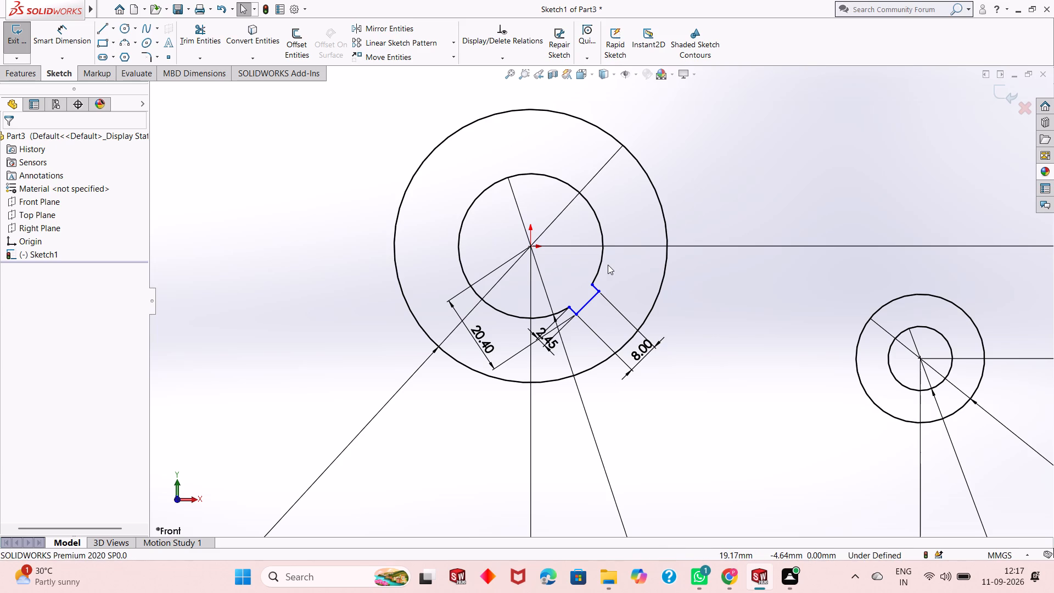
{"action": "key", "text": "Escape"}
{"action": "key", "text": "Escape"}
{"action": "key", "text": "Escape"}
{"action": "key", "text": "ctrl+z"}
Dimension the vertical distance from the origin to the notch's lower outer corner, keeping it as drawn.
{"action": "scroll", "coordinate": [603, 313], "scroll_direction": "down", "scroll_amount": 2}
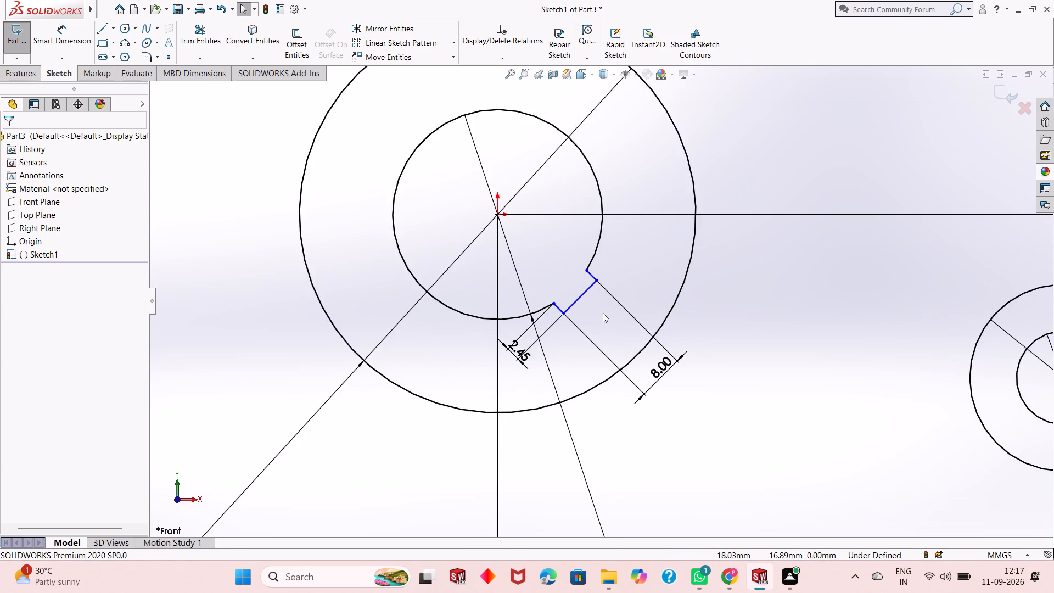
{"action": "scroll", "coordinate": [603, 313], "scroll_direction": "down", "scroll_amount": 1}
{"action": "scroll", "coordinate": [603, 313], "scroll_direction": "up", "scroll_amount": 4}
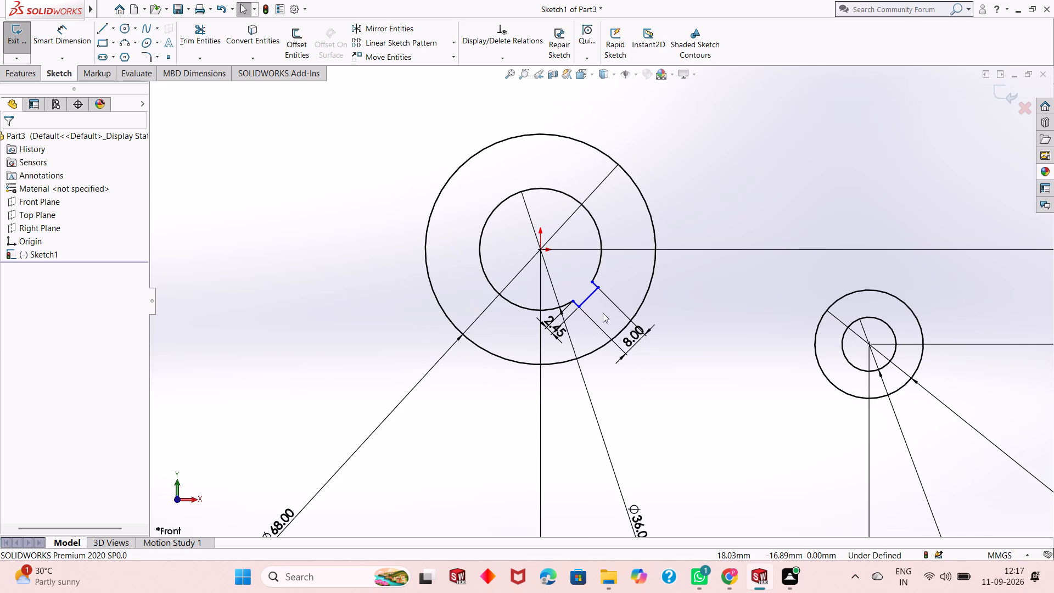
{"action": "left_click", "coordinate": [73, 42]}
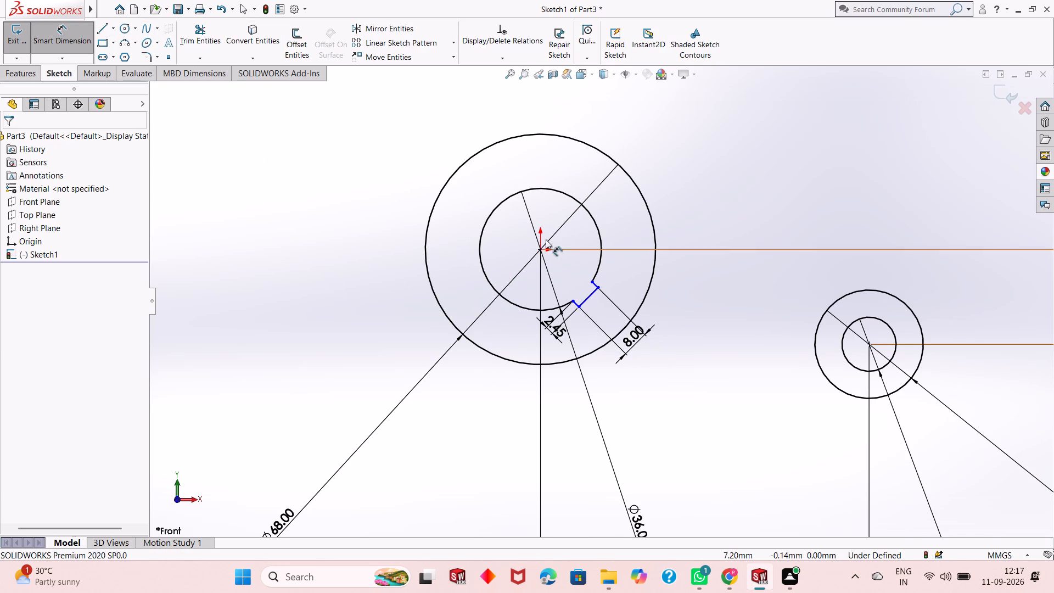
{"action": "left_click", "coordinate": [539, 249]}
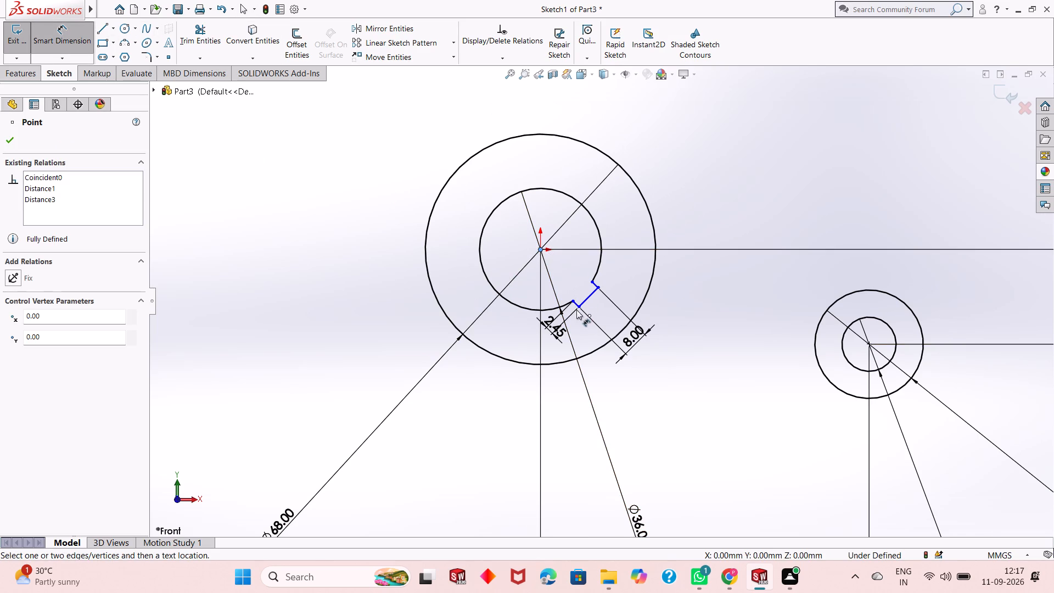
{"action": "left_click", "coordinate": [578, 309]}
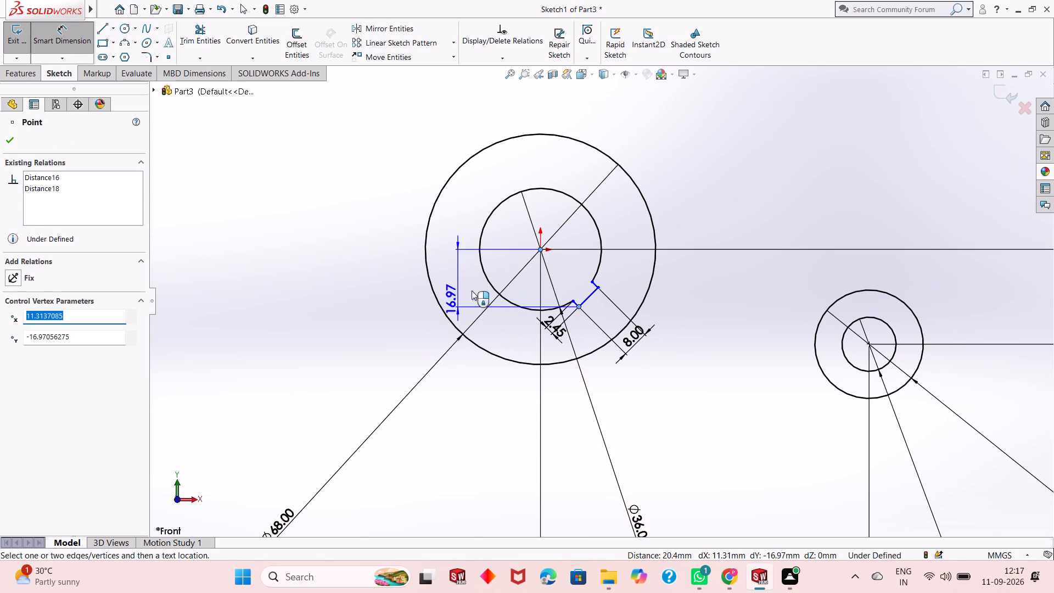
{"action": "left_click", "coordinate": [398, 284]}
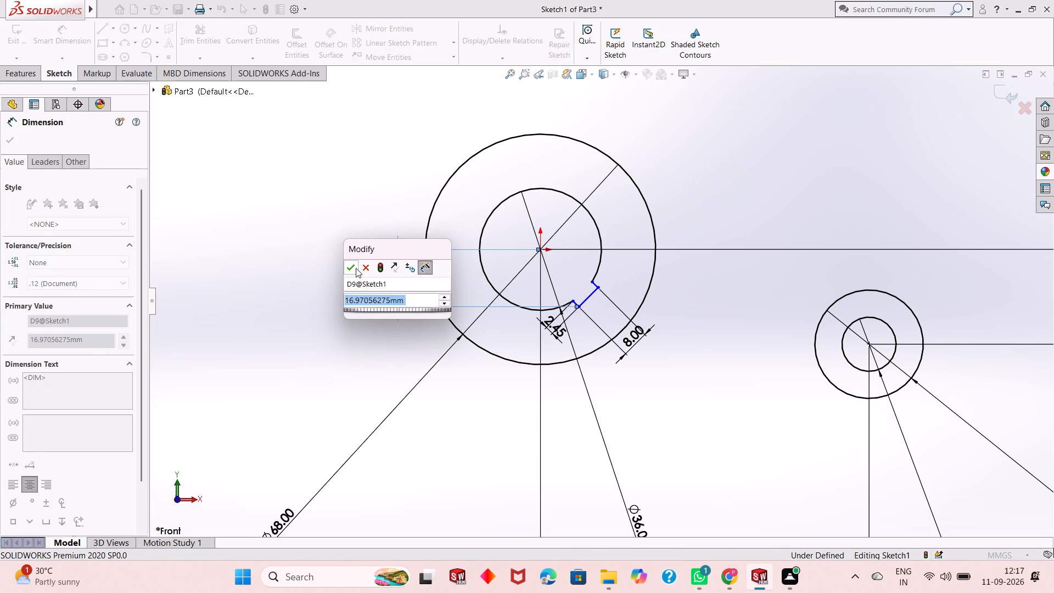
{"action": "left_click", "coordinate": [356, 268]}
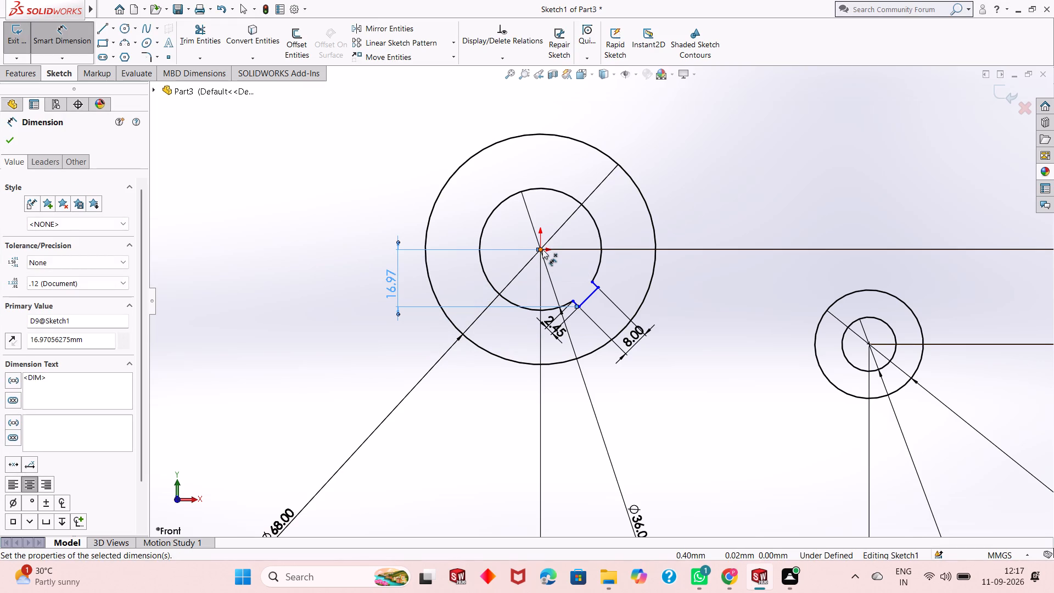
Dimension the horizontal distances from the origin to the notch's upper inner corner and upper outer corner, keeping both as drawn.
{"action": "left_click", "coordinate": [542, 249]}
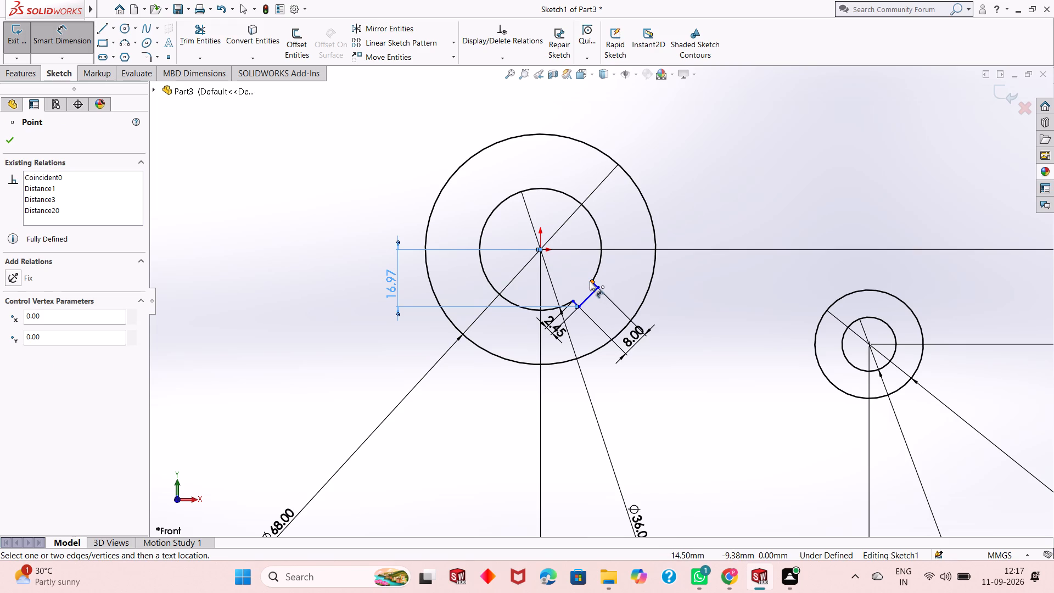
{"action": "left_click", "coordinate": [590, 281]}
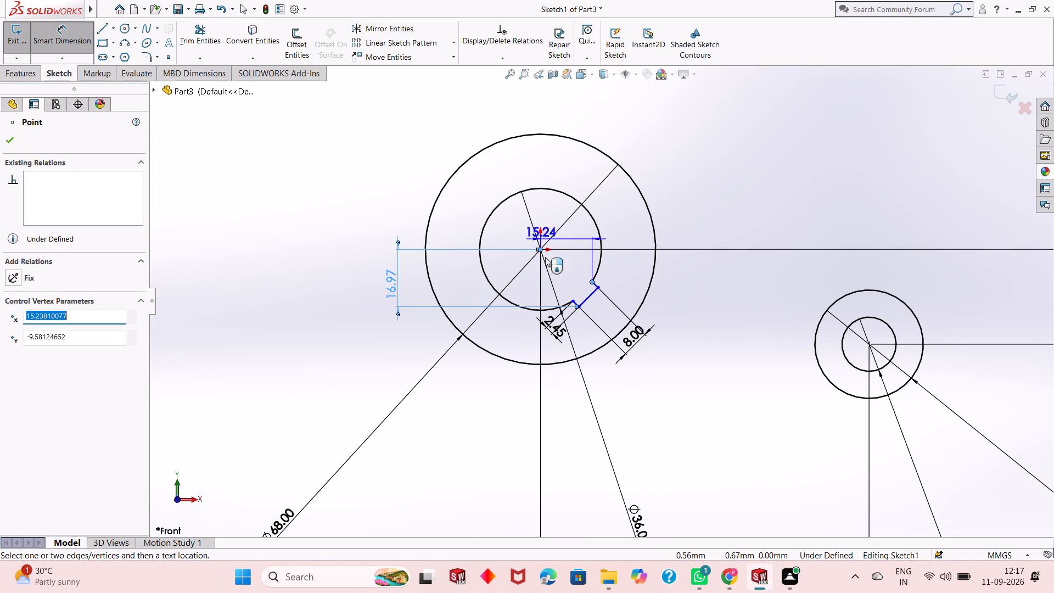
{"action": "left_click", "coordinate": [585, 406]}
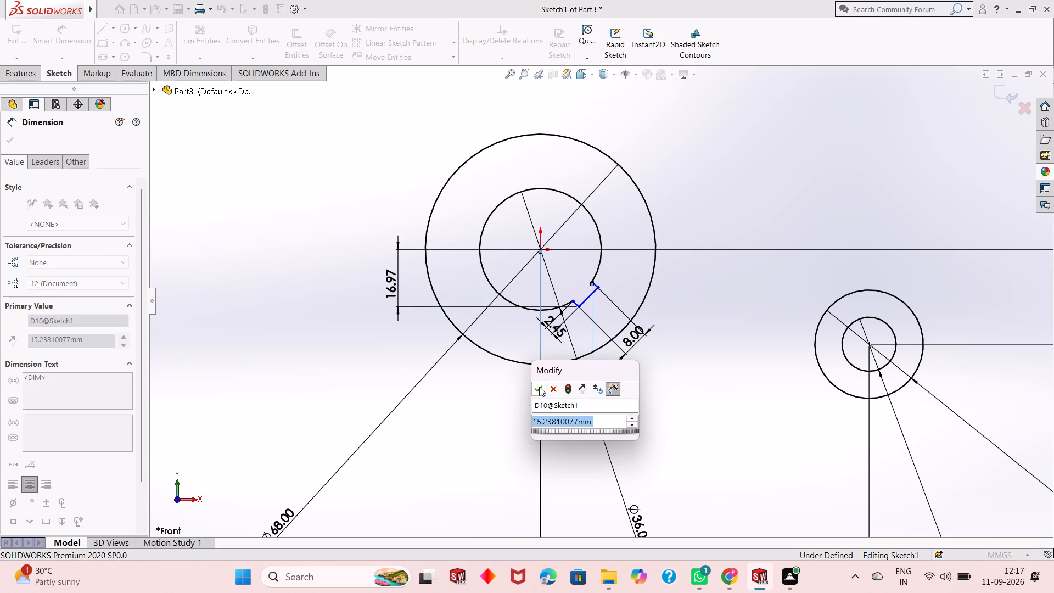
{"action": "left_click", "coordinate": [539, 387]}
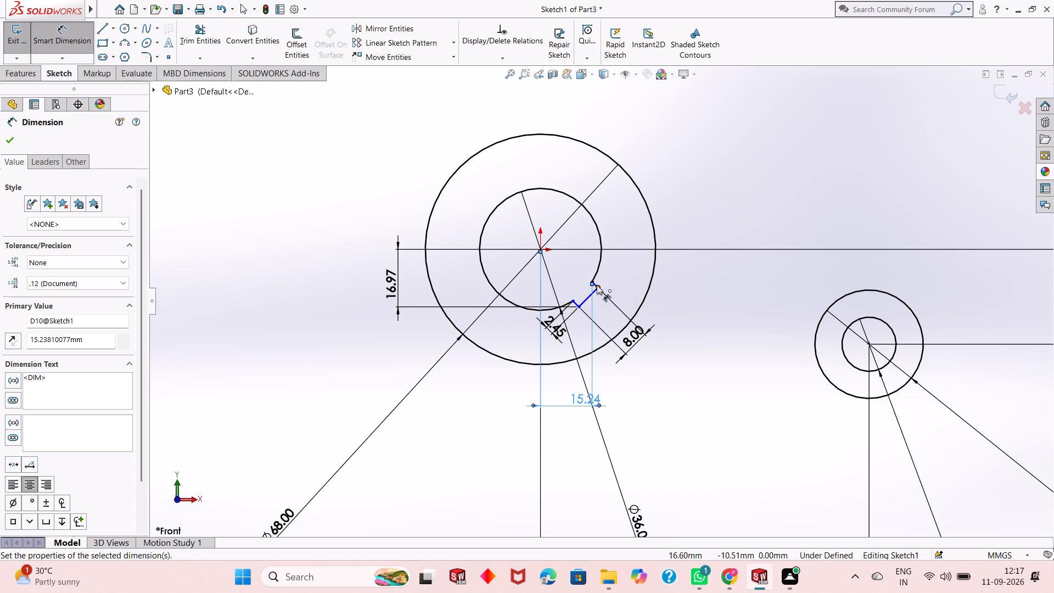
{"action": "left_click", "coordinate": [597, 288]}
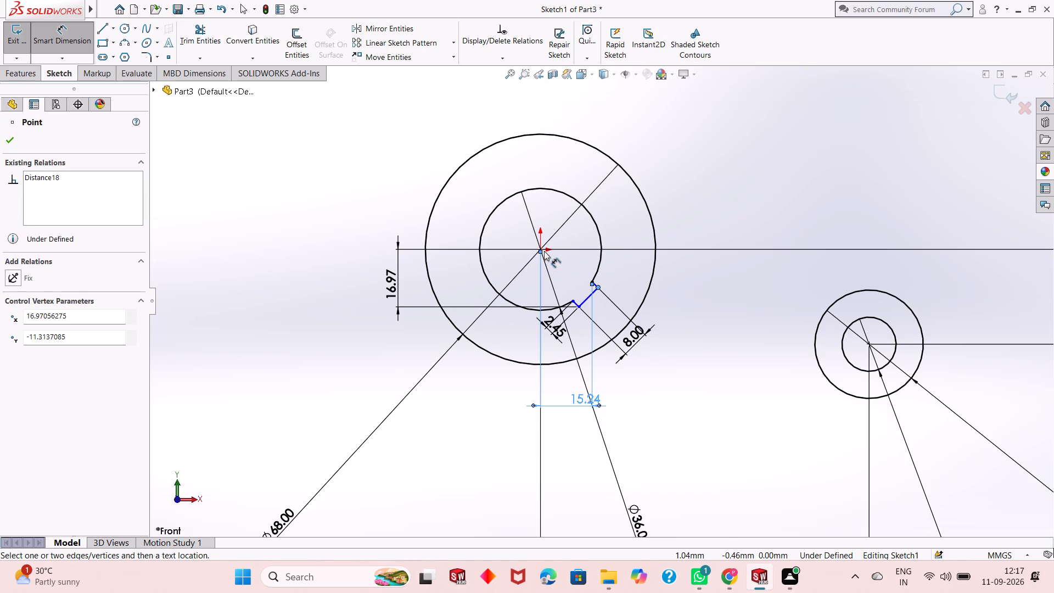
{"action": "left_click", "coordinate": [543, 251]}
{"action": "left_click", "coordinate": [590, 441]}
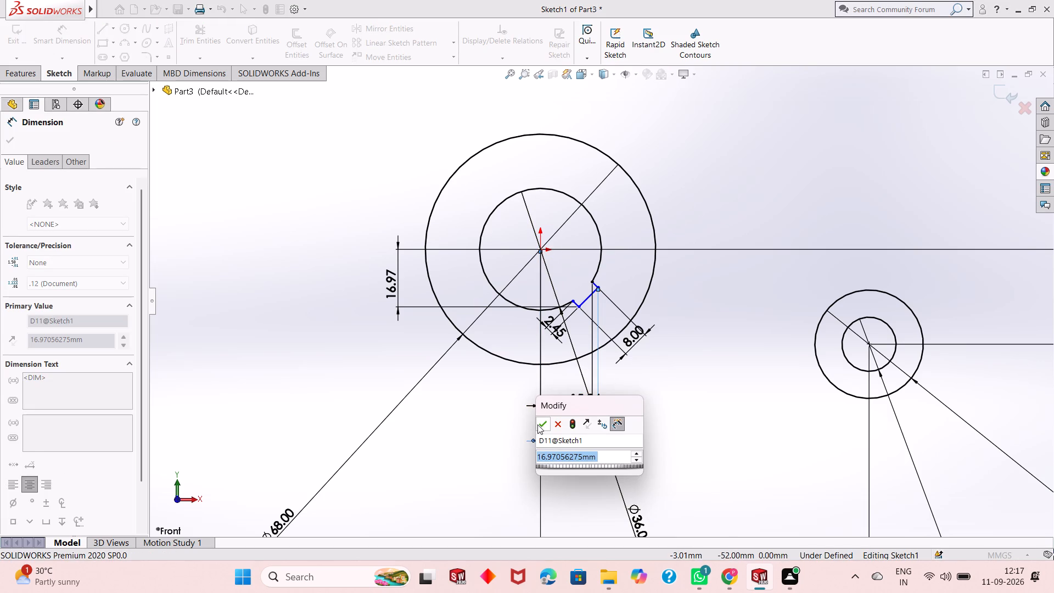
{"action": "left_click", "coordinate": [537, 424]}
Dimension the diagonal distance between the notch's lower outer corner and upper inner corner, keeping it as drawn.
{"action": "left_click", "coordinate": [579, 307]}
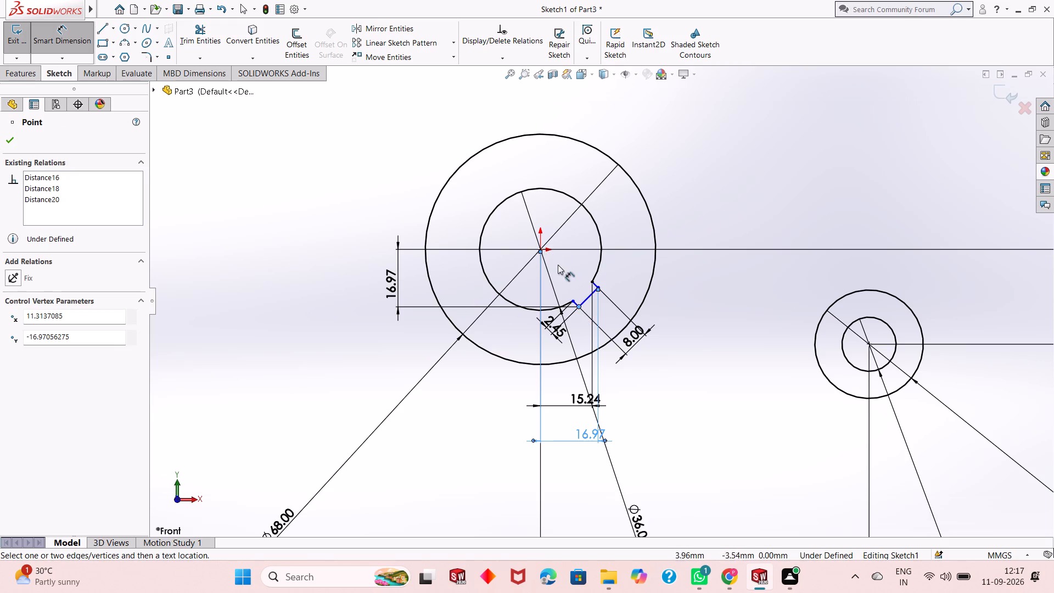
{"action": "left_click", "coordinate": [590, 282]}
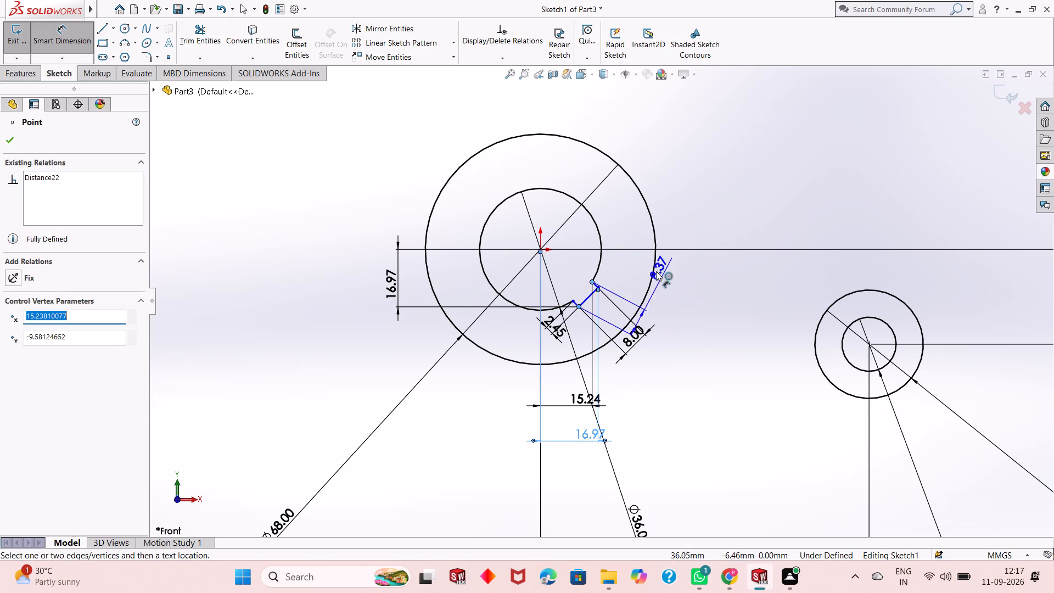
{"action": "left_click", "coordinate": [718, 335]}
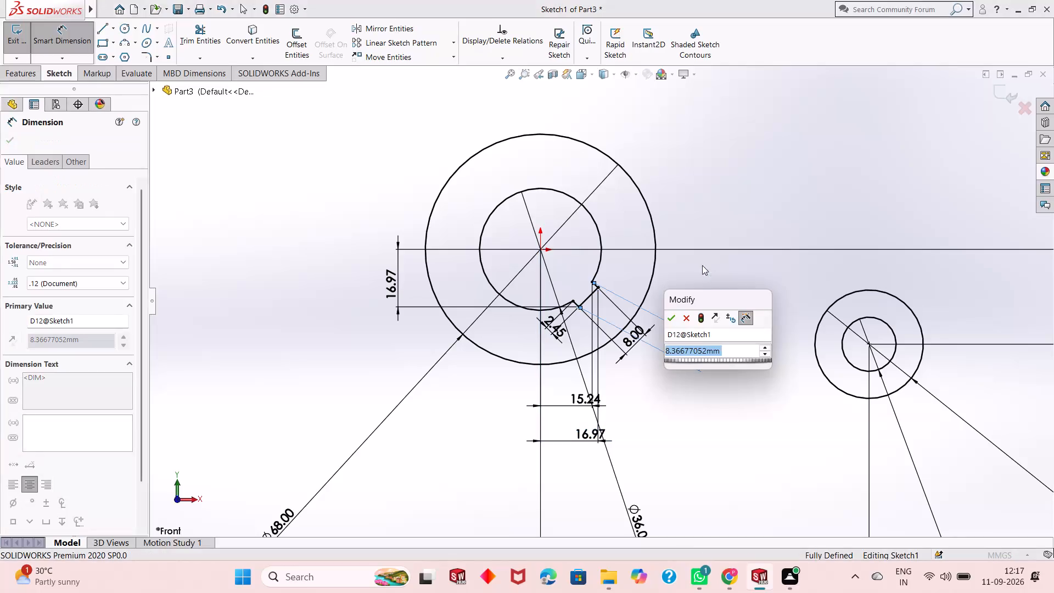
{"action": "left_click", "coordinate": [673, 318]}
{"action": "scroll", "coordinate": [608, 376], "scroll_direction": "up", "scroll_amount": 2}
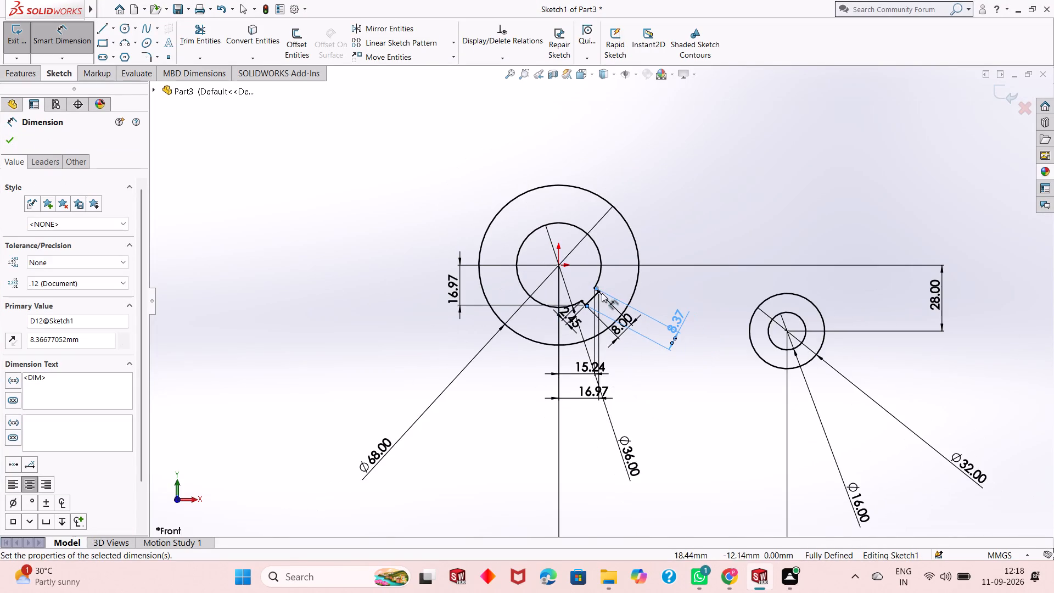
{"action": "scroll", "coordinate": [586, 309], "scroll_direction": "up", "scroll_amount": 1}
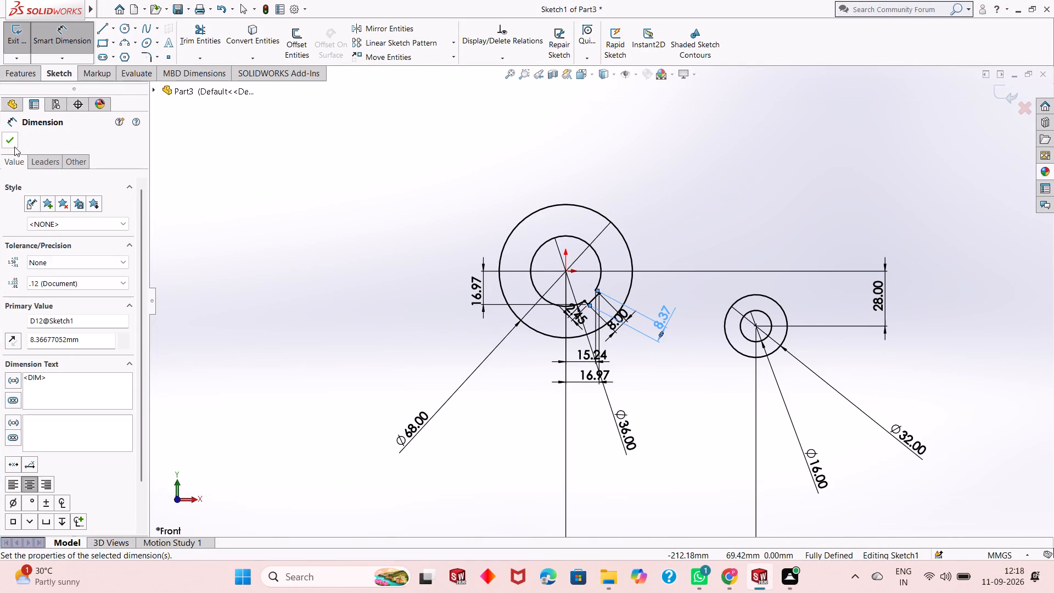
{"action": "left_click", "coordinate": [13, 147]}
Extrude both ring profiles as a blind boss 45 mm deep in the reversed direction.
{"action": "left_click", "coordinate": [36, 77]}
{"action": "left_click", "coordinate": [31, 53]}
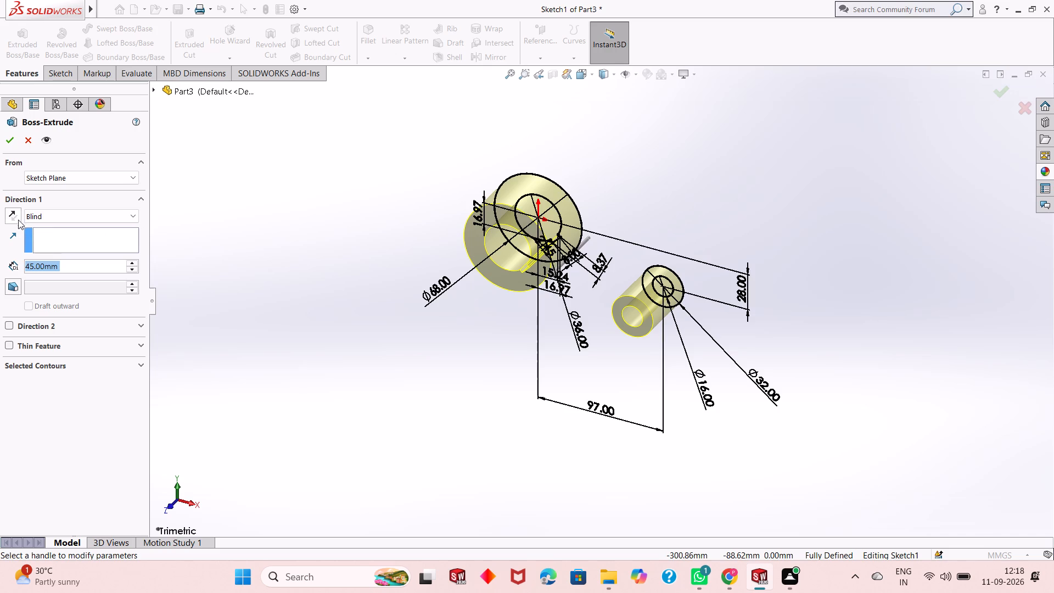
{"action": "left_click", "coordinate": [15, 215]}
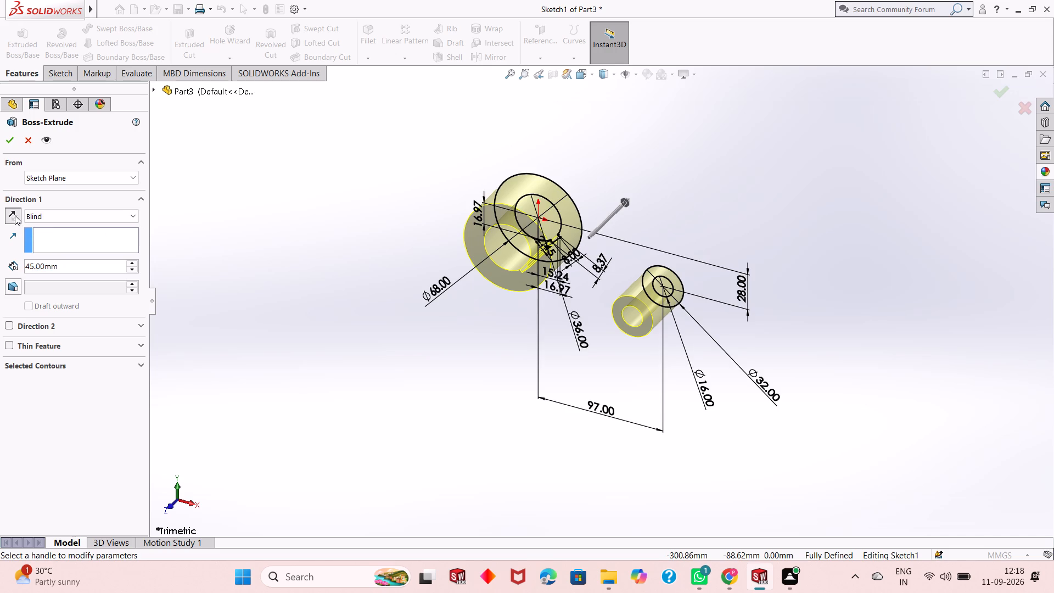
{"action": "left_click", "coordinate": [7, 142]}
{"action": "key", "text": "Escape"}
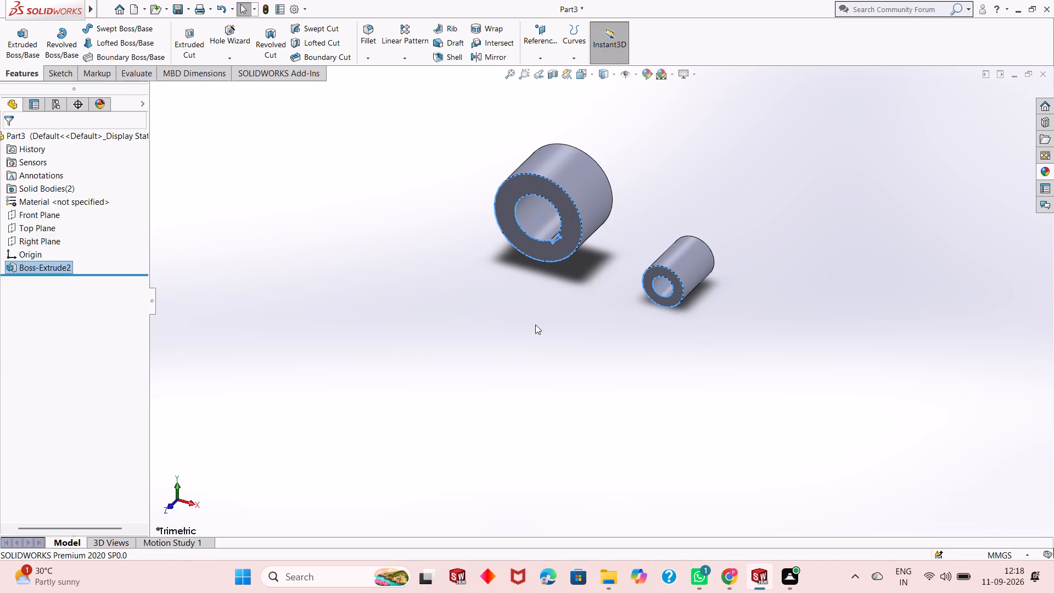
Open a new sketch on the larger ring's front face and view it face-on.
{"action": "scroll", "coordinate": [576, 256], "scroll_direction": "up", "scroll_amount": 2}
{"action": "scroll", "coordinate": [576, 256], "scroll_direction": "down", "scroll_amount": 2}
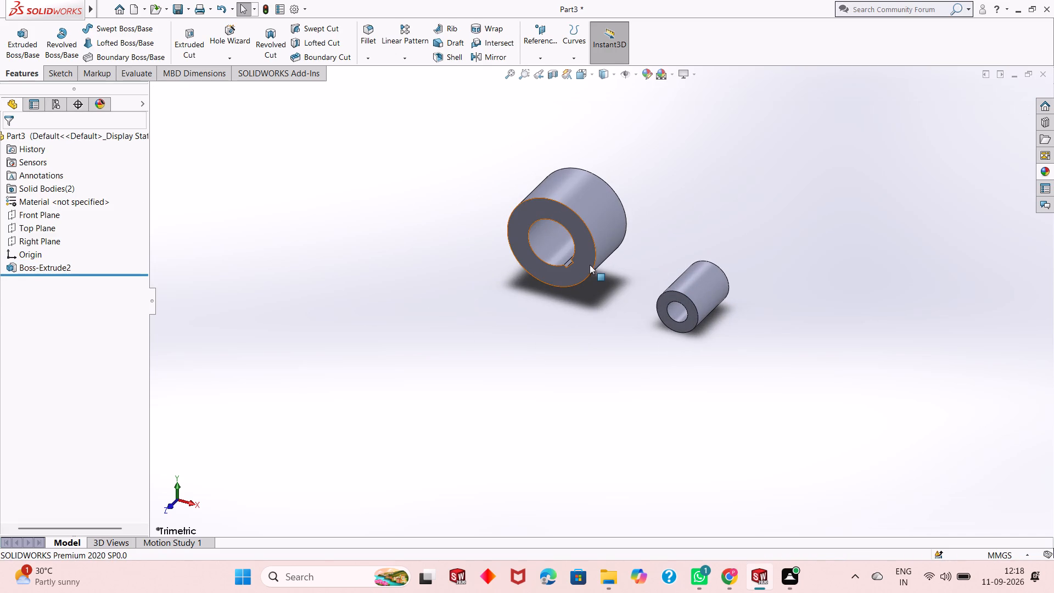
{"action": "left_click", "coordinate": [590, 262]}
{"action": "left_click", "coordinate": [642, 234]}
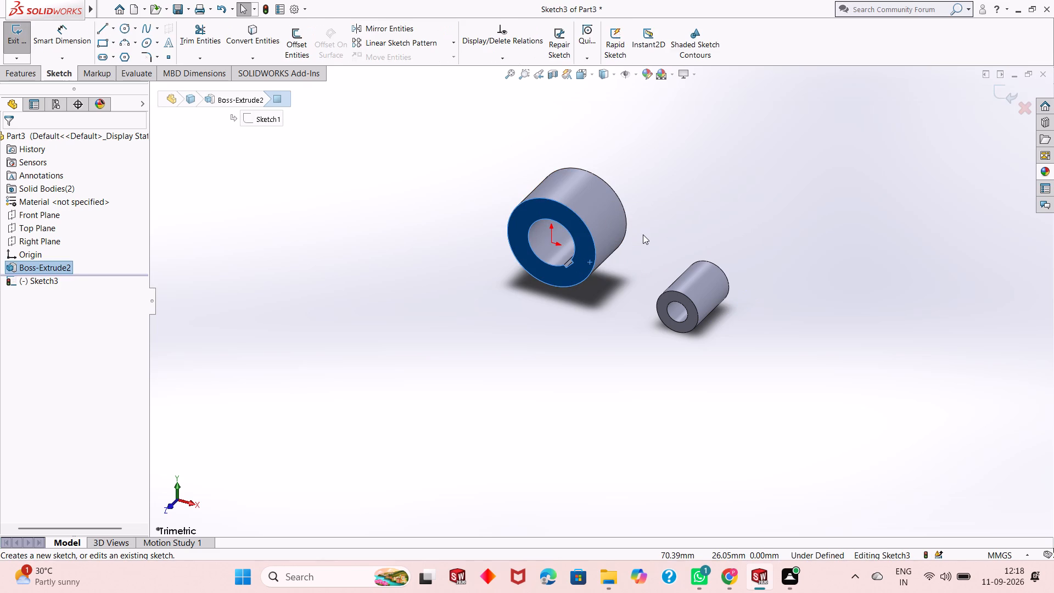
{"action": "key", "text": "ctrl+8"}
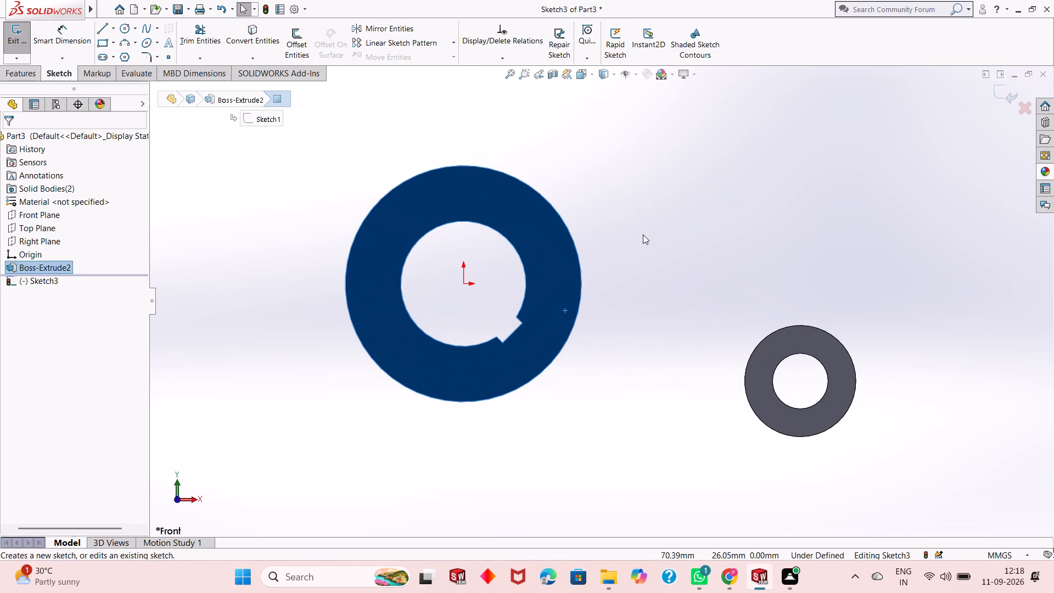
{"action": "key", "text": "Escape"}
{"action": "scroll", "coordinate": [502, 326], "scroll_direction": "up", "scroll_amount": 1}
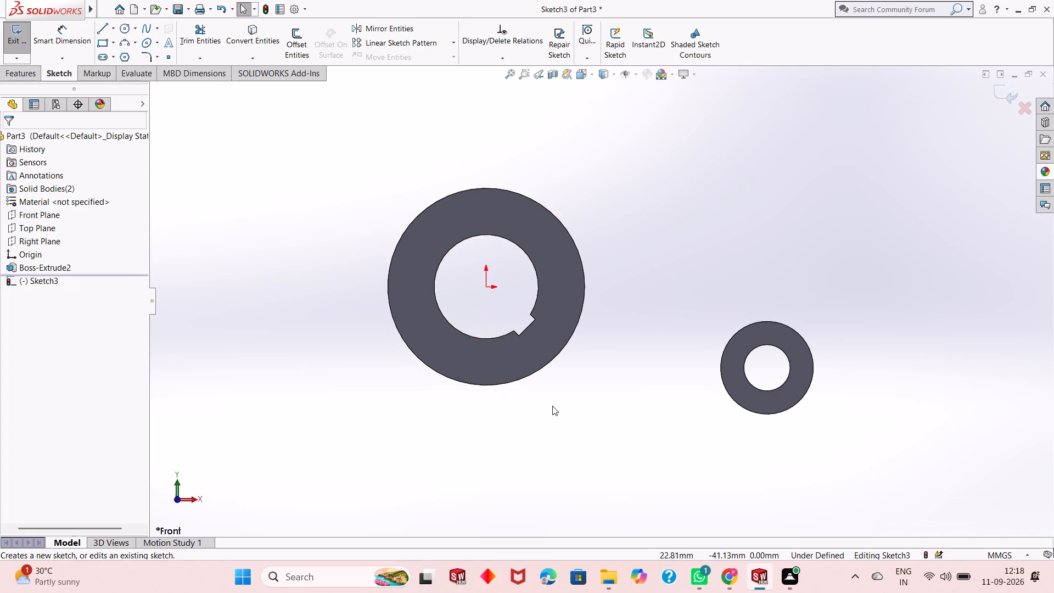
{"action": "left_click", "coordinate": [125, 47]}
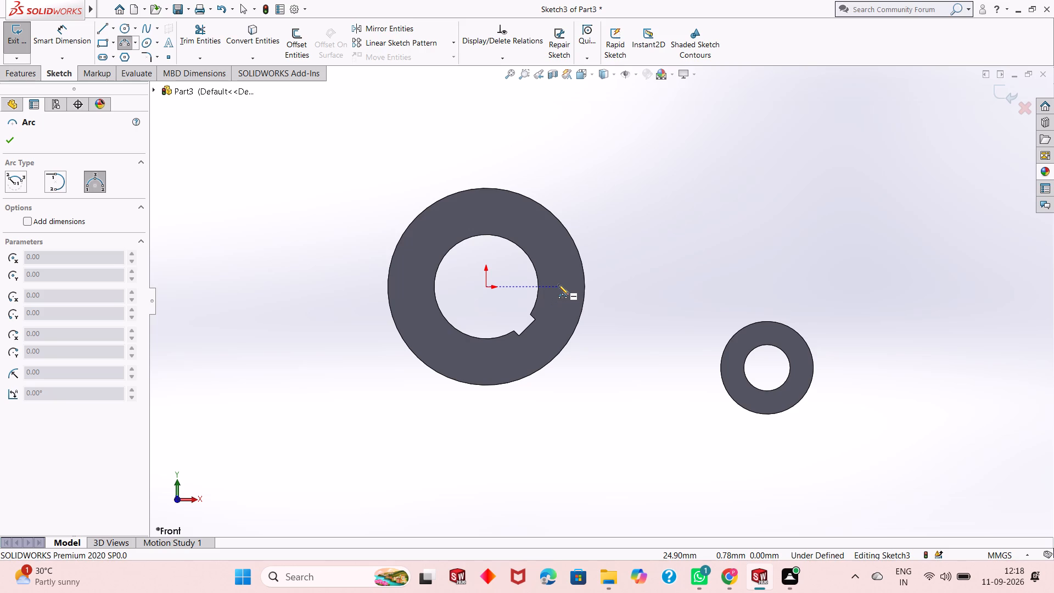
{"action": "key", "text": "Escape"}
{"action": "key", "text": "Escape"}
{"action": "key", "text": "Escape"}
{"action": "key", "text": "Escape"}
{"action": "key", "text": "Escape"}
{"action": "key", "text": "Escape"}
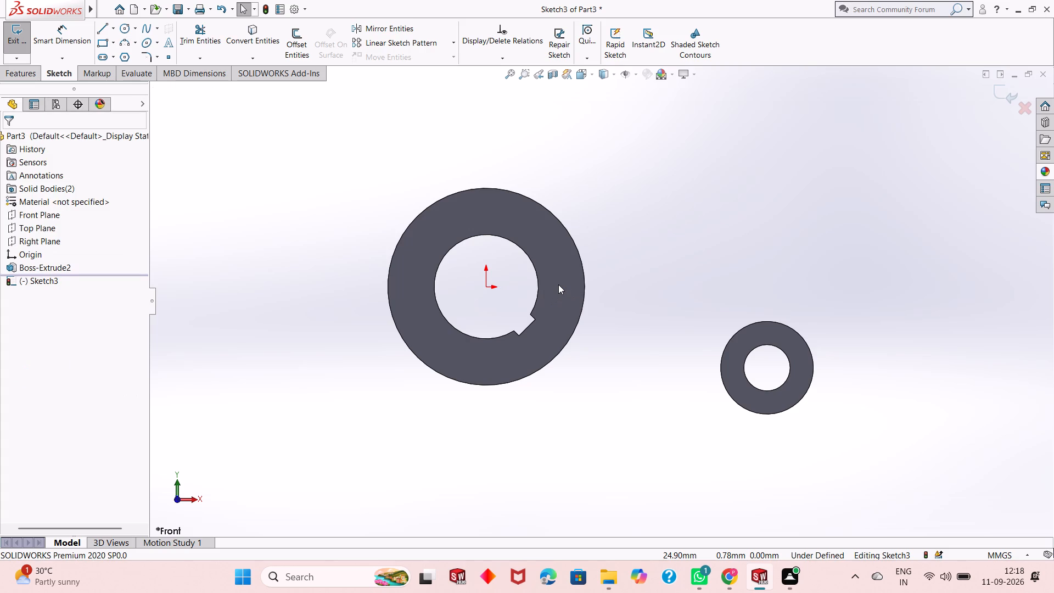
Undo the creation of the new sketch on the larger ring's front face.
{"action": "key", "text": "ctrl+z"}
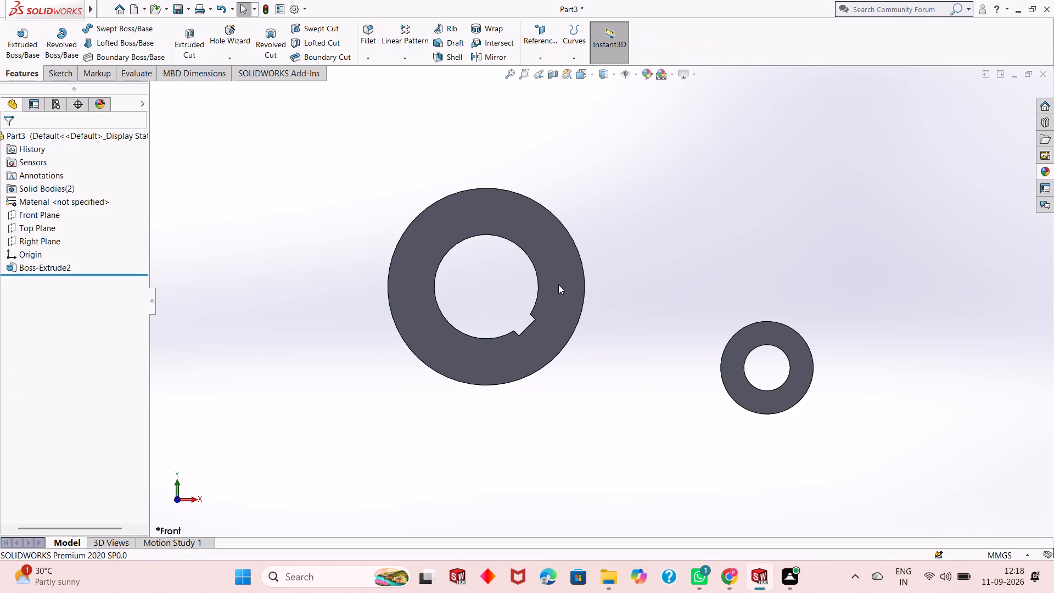
Create a reference plane offset 22.5 mm from the Front Plane, flipped so it passes through the rings.
{"action": "left_click", "coordinate": [547, 55]}
{"action": "left_click", "coordinate": [554, 70]}
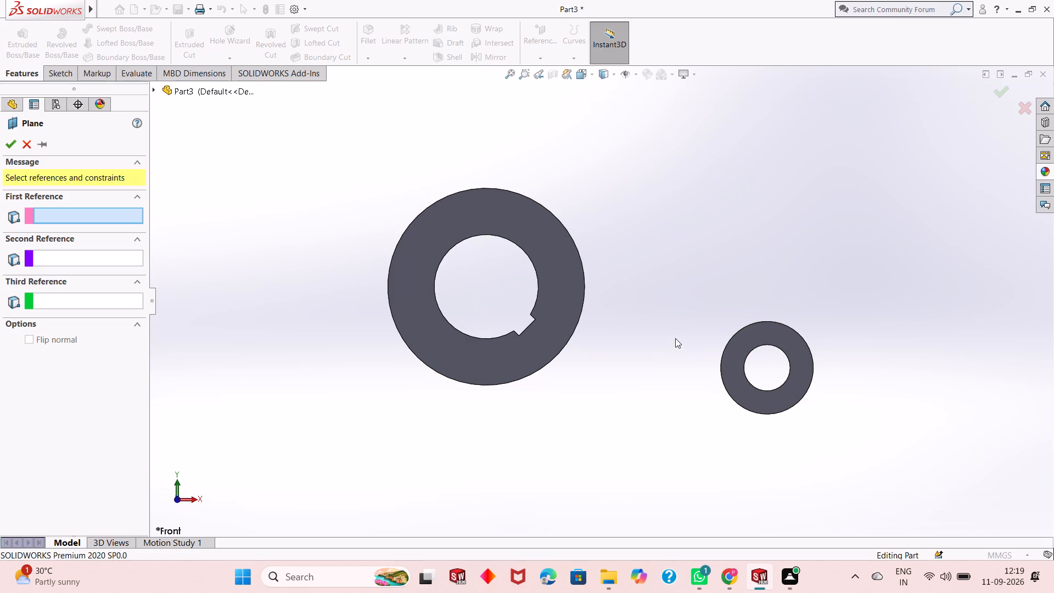
{"action": "scroll", "coordinate": [675, 338], "scroll_direction": "up", "scroll_amount": 1}
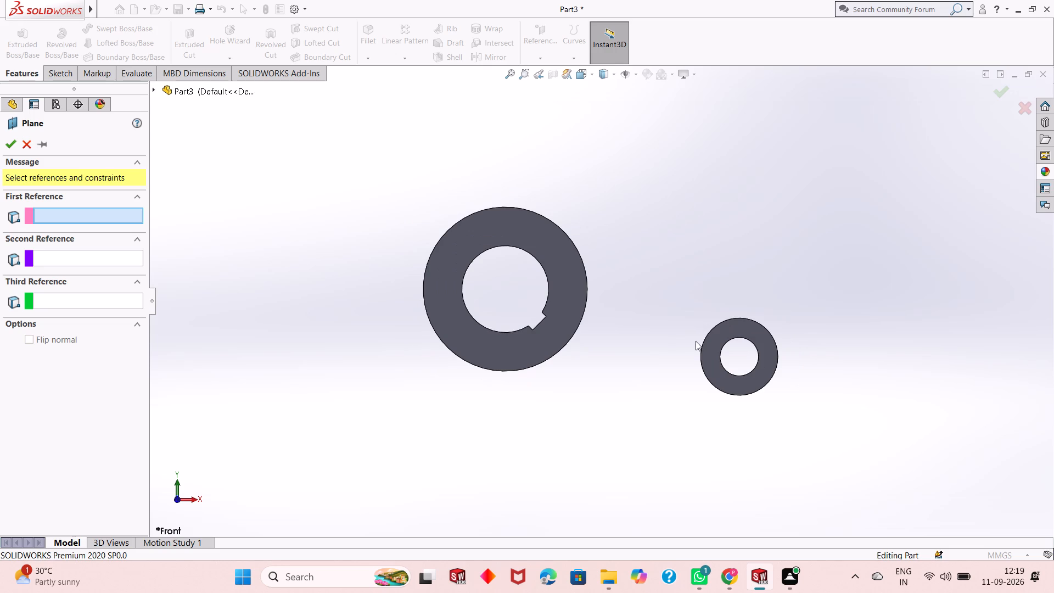
{"action": "scroll", "coordinate": [658, 279], "scroll_direction": "up", "scroll_amount": 2}
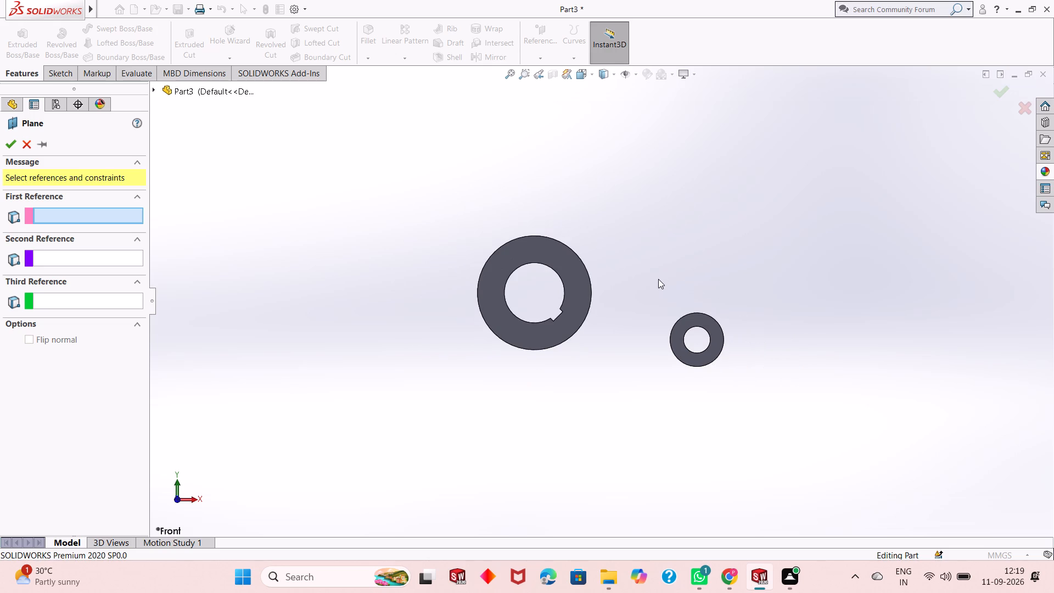
{"action": "scroll", "coordinate": [658, 279], "scroll_direction": "down", "scroll_amount": 2}
{"action": "scroll", "coordinate": [442, 361], "scroll_direction": "up", "scroll_amount": 2}
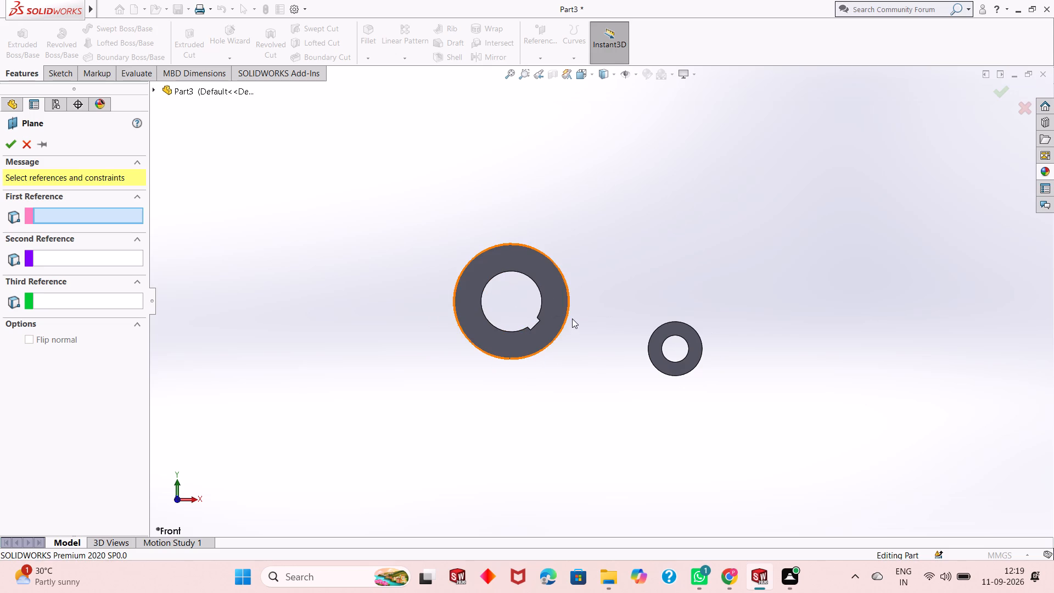
{"action": "left_click", "coordinate": [183, 89]}
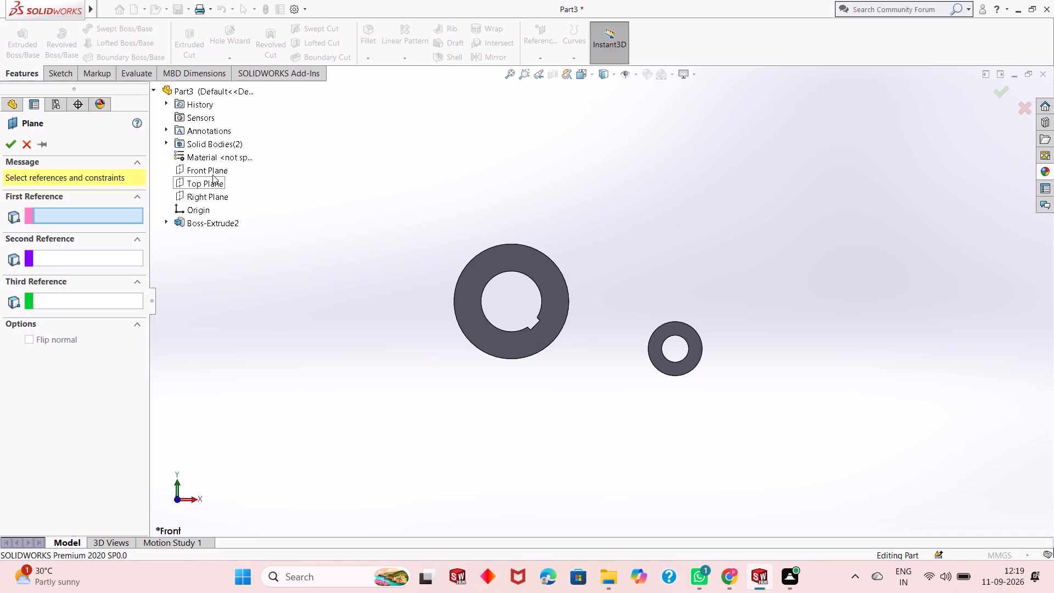
{"action": "left_click", "coordinate": [212, 175]}
{"action": "middle_click_drag", "start_coordinate": [738, 334], "coordinate": [659, 404]}
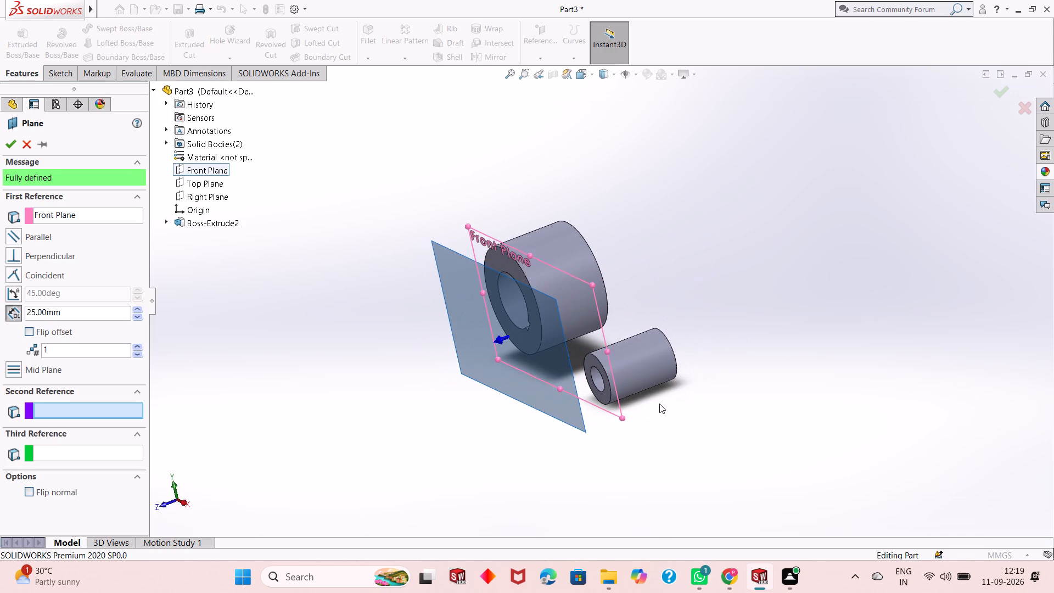
{"action": "left_click", "coordinate": [32, 331]}
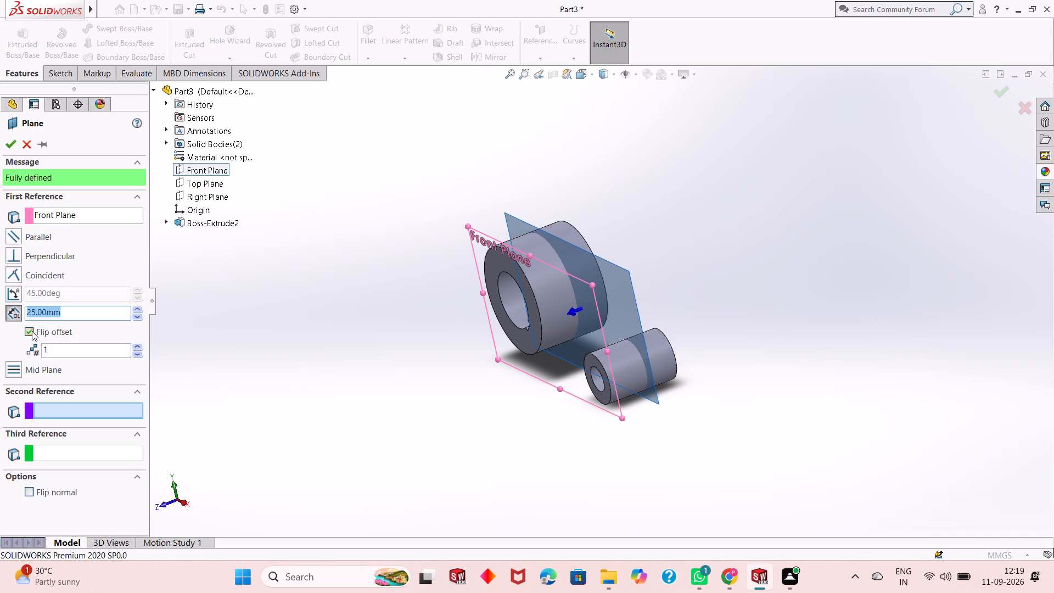
{"action": "type", "text": "22.5"}
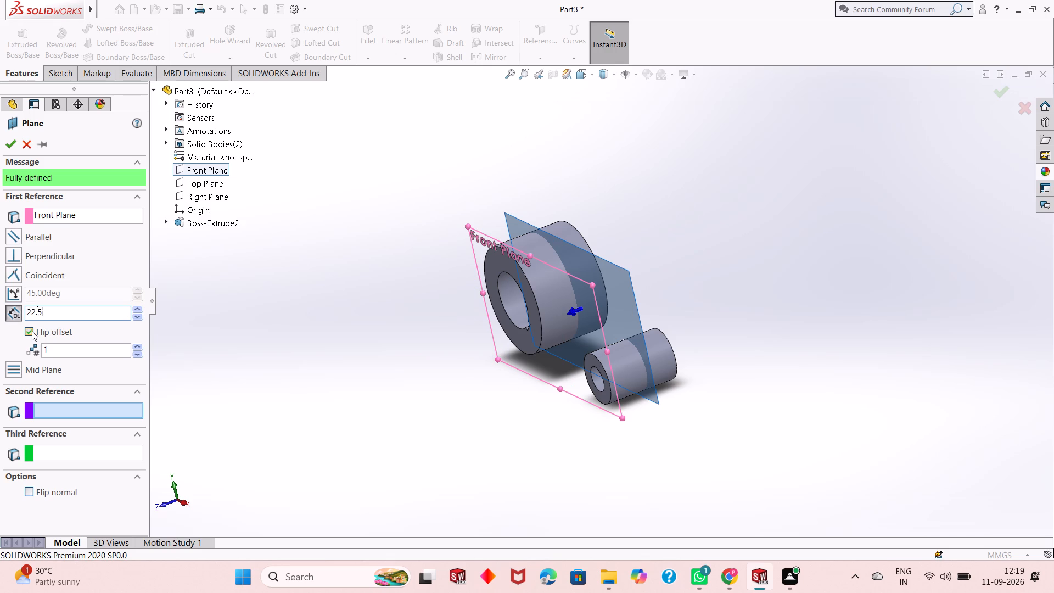
{"action": "key", "text": "Return"}
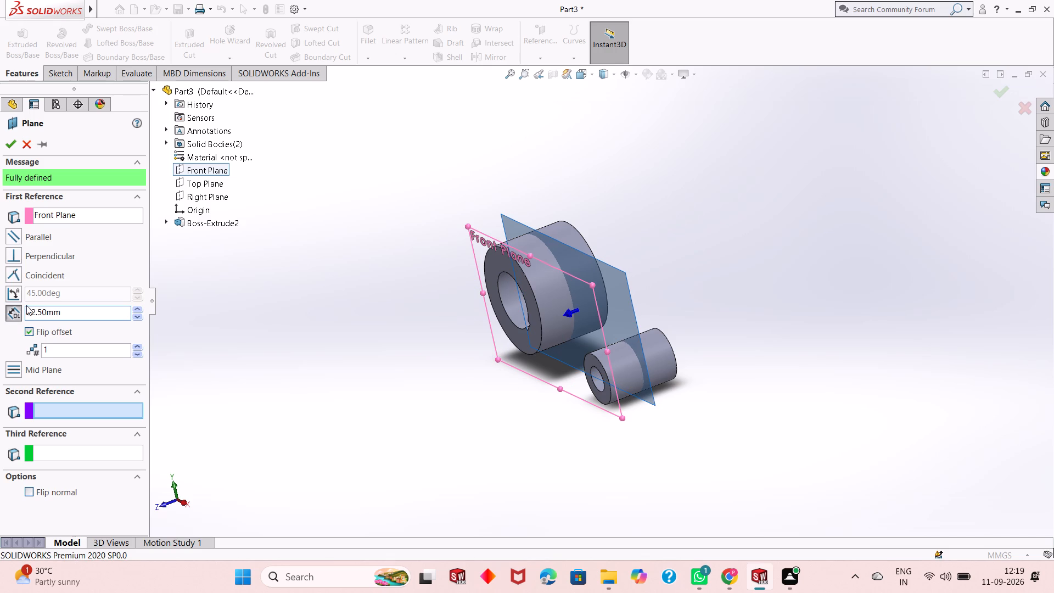
{"action": "left_click", "coordinate": [9, 147]}
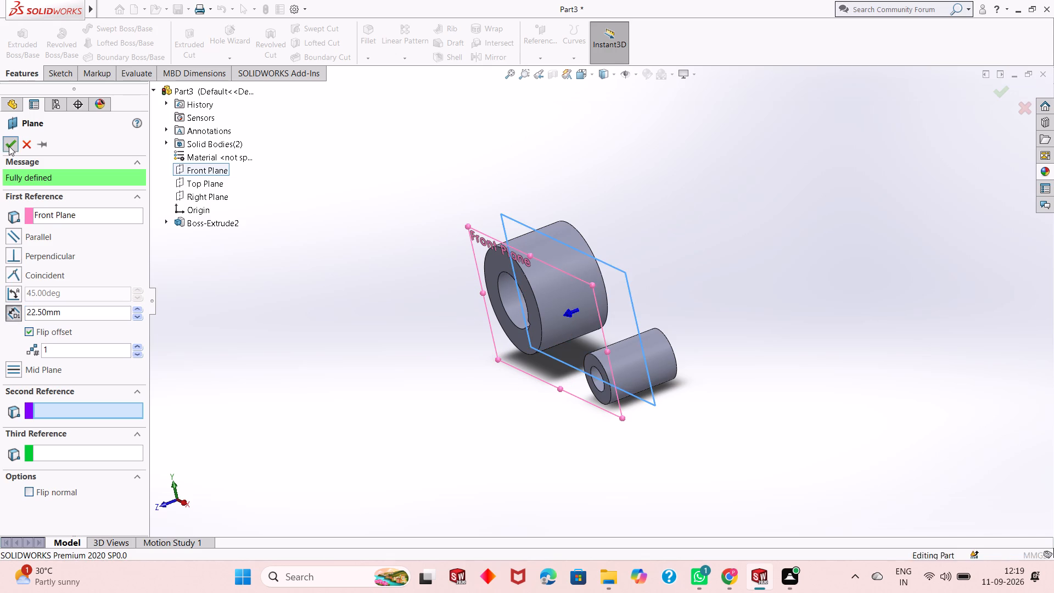
Open a new sketch on the offset plane midway through the rings and view it face-on.
{"action": "middle_click_drag", "start_coordinate": [489, 379], "coordinate": [554, 333]}
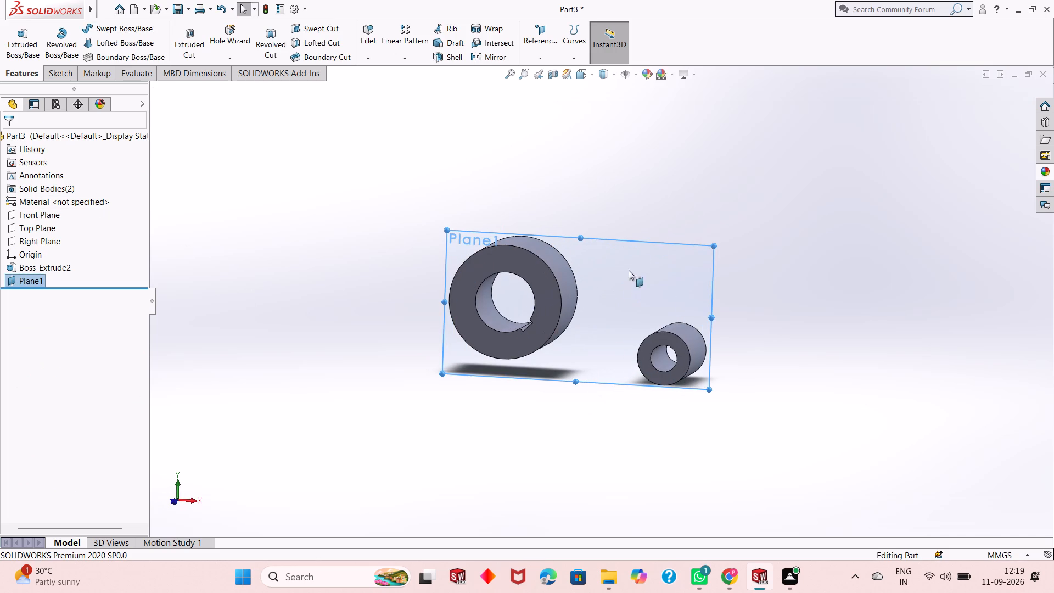
{"action": "left_click", "coordinate": [643, 258]}
{"action": "left_click", "coordinate": [692, 226]}
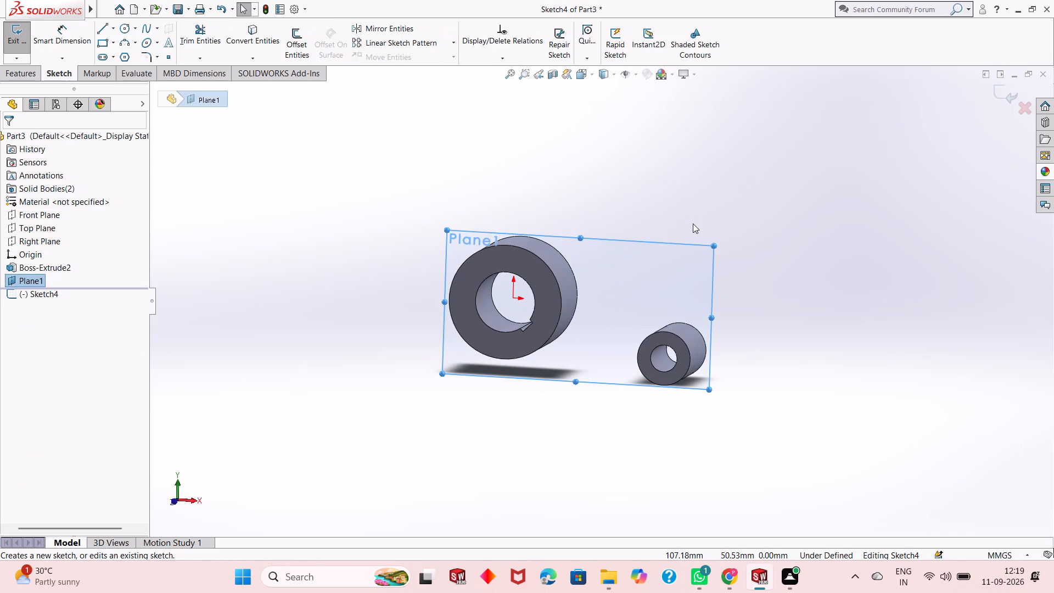
{"action": "key", "text": "ctrl+8"}
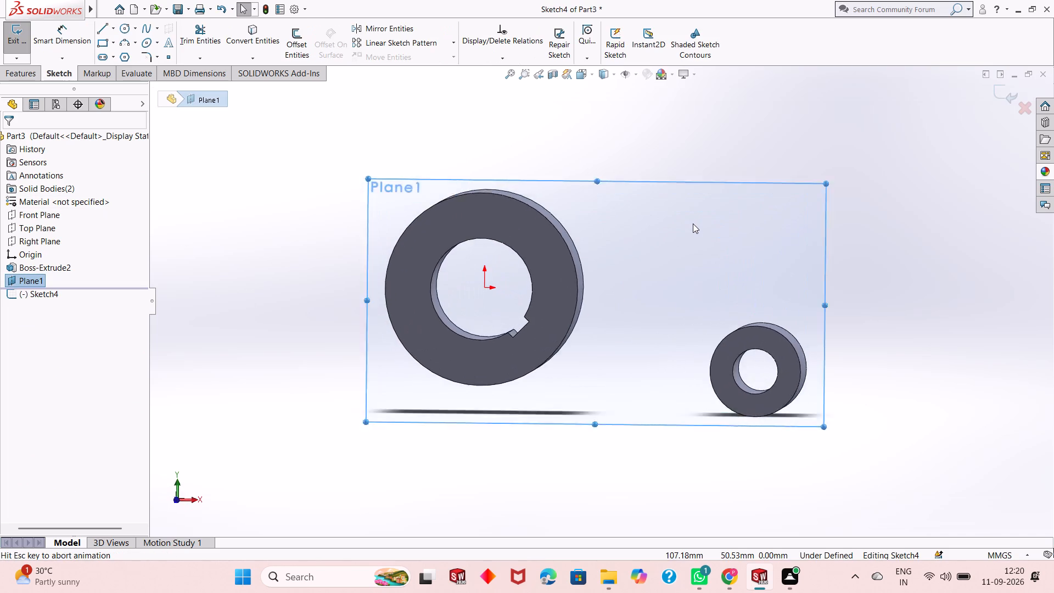
Draw a three-point arc sagging between the facing outer edges of the two rings, with a 26 mm radius.
{"action": "left_click", "coordinate": [126, 42]}
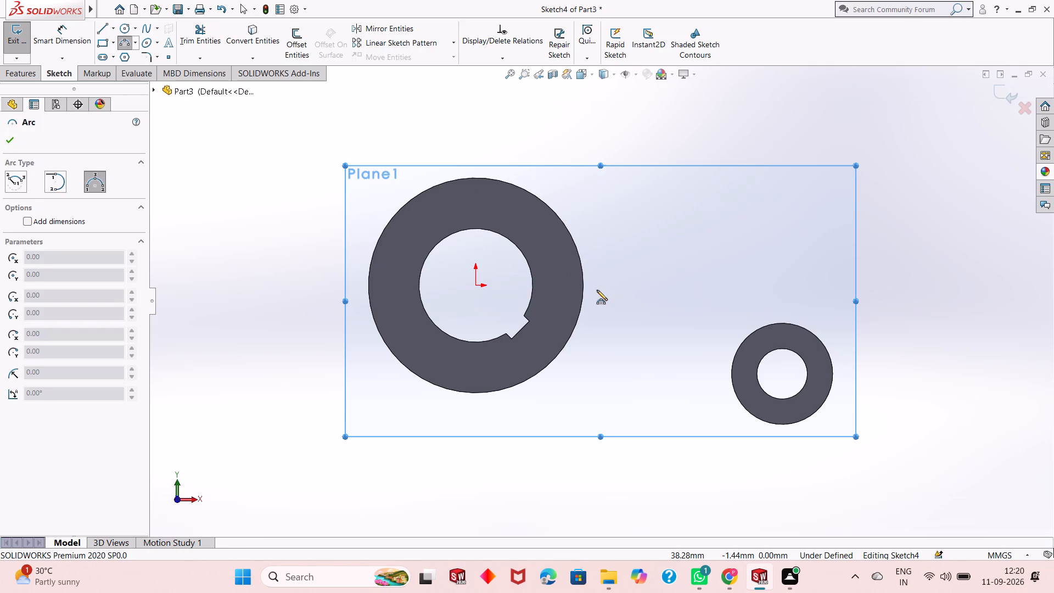
{"action": "left_click", "coordinate": [578, 255]}
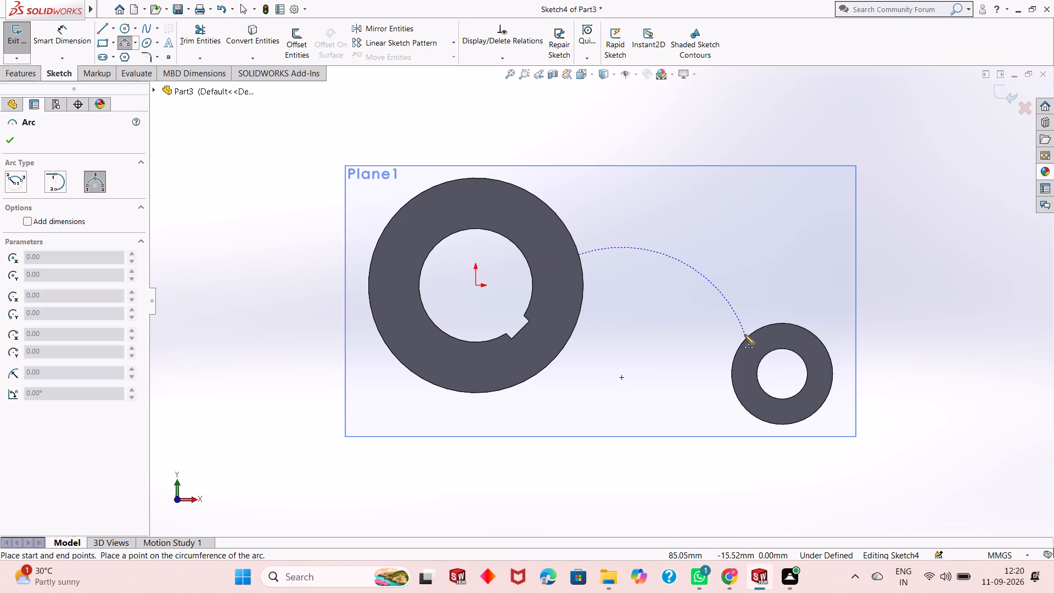
{"action": "left_click", "coordinate": [748, 335]}
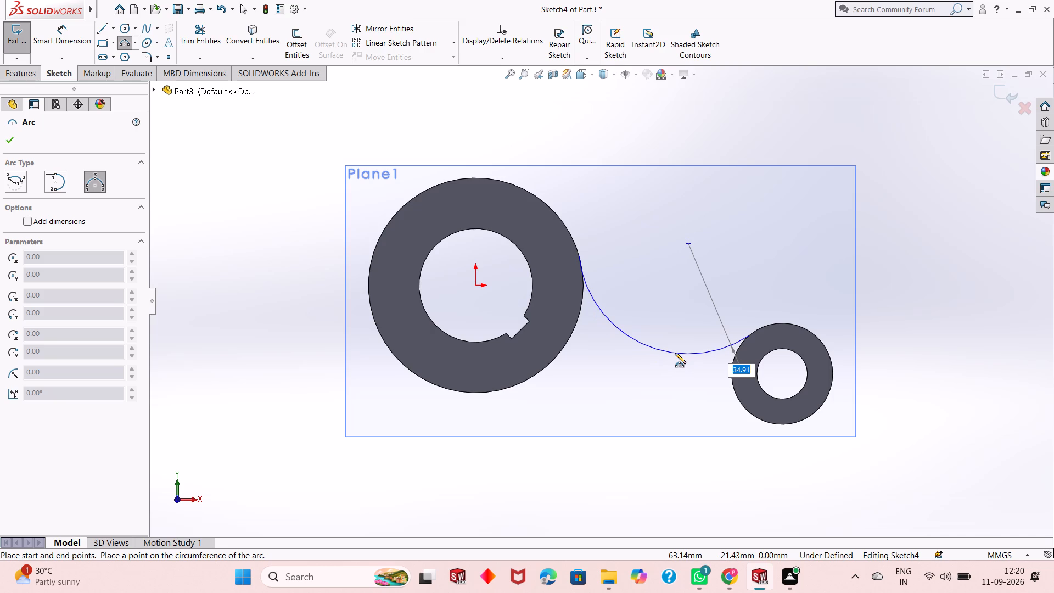
{"action": "type", "text": "26"}
{"action": "key", "text": "Return"}
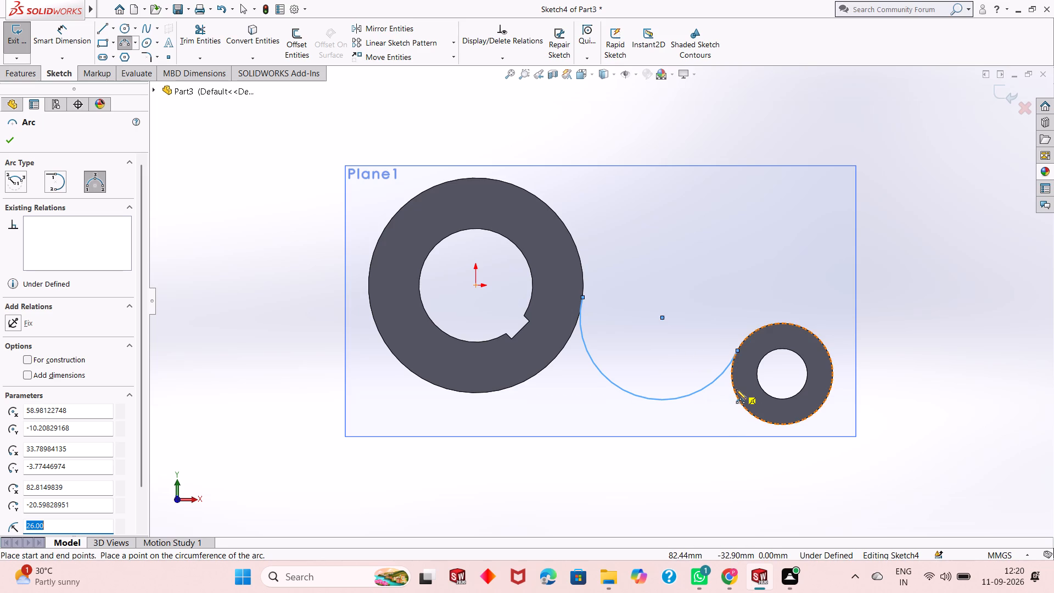
{"action": "right_click", "coordinate": [557, 464]}
{"action": "left_click", "coordinate": [612, 475]}
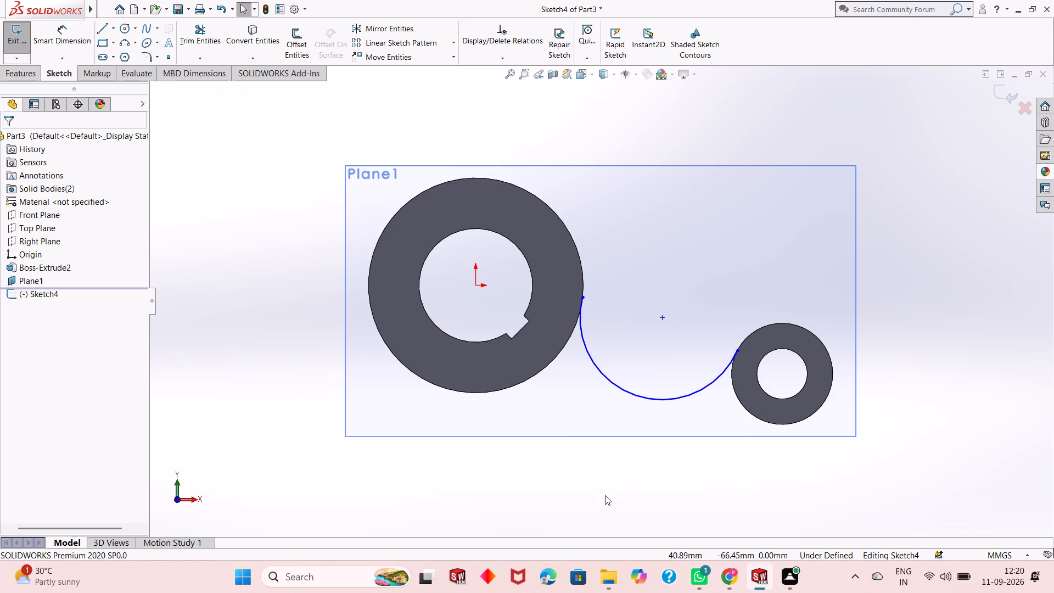
Draw a three-point arc bowing below both rings, from the larger ring's lower-left edge to the smaller ring's lower-right edge, about 103 mm radius.
{"action": "left_click", "coordinate": [125, 47]}
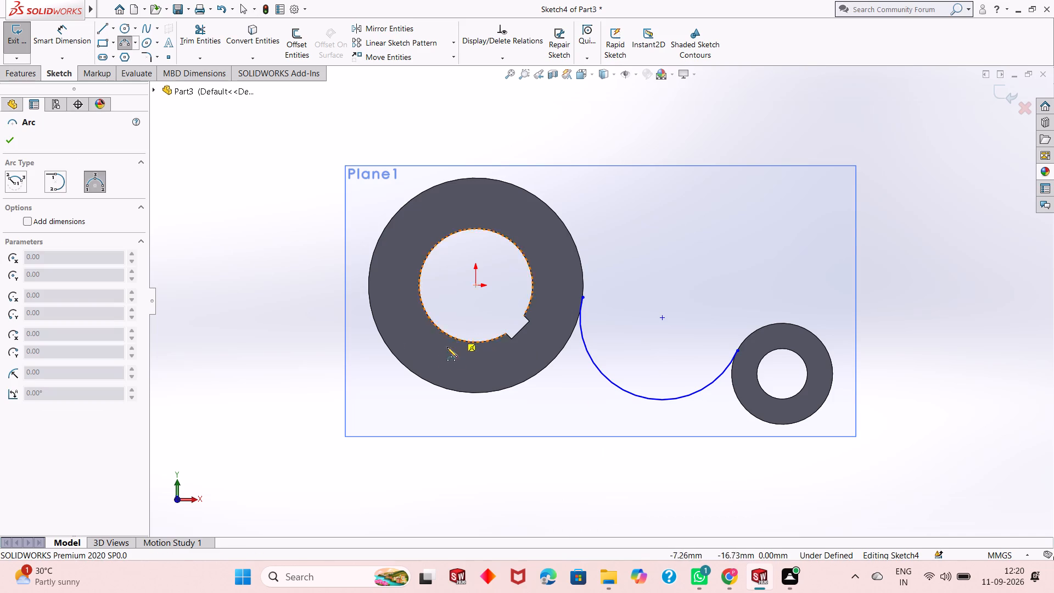
{"action": "left_click", "coordinate": [377, 328]}
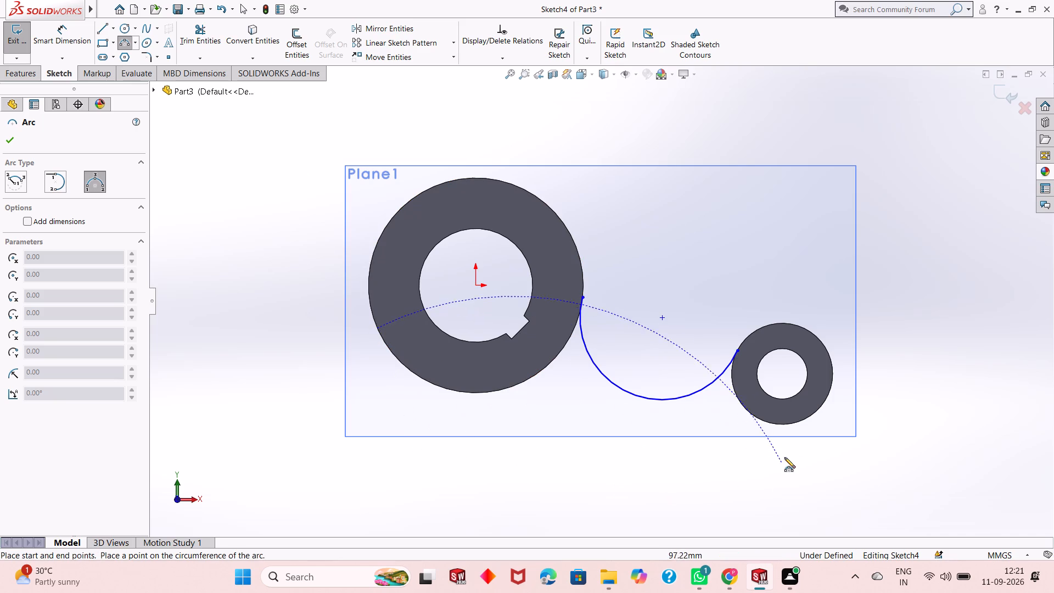
{"action": "left_click", "coordinate": [809, 416]}
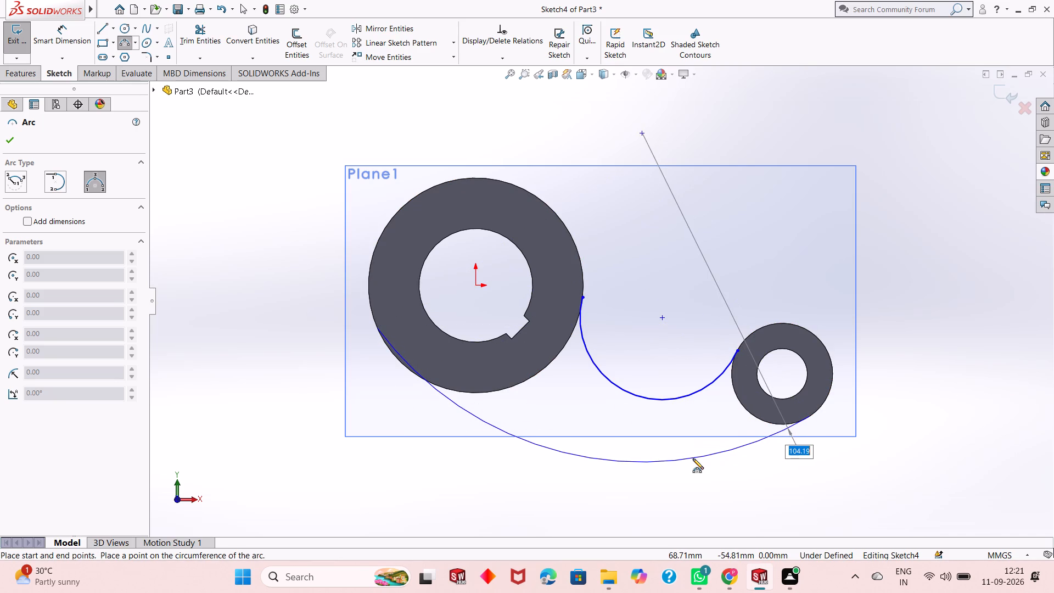
{"action": "type", "text": "78"}
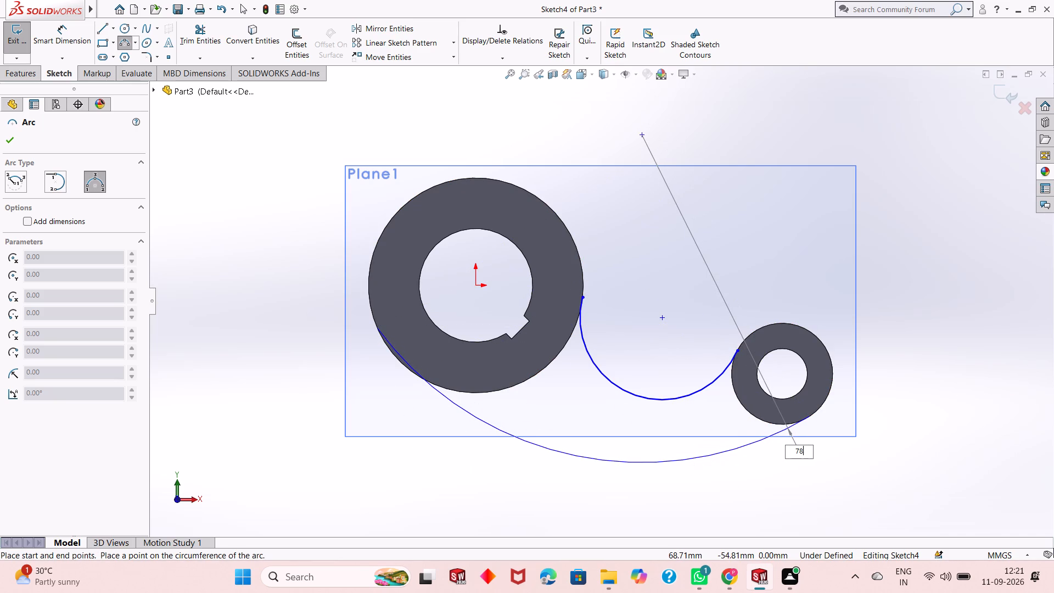
{"action": "key", "text": "Return"}
{"action": "right_click", "coordinate": [668, 494]}
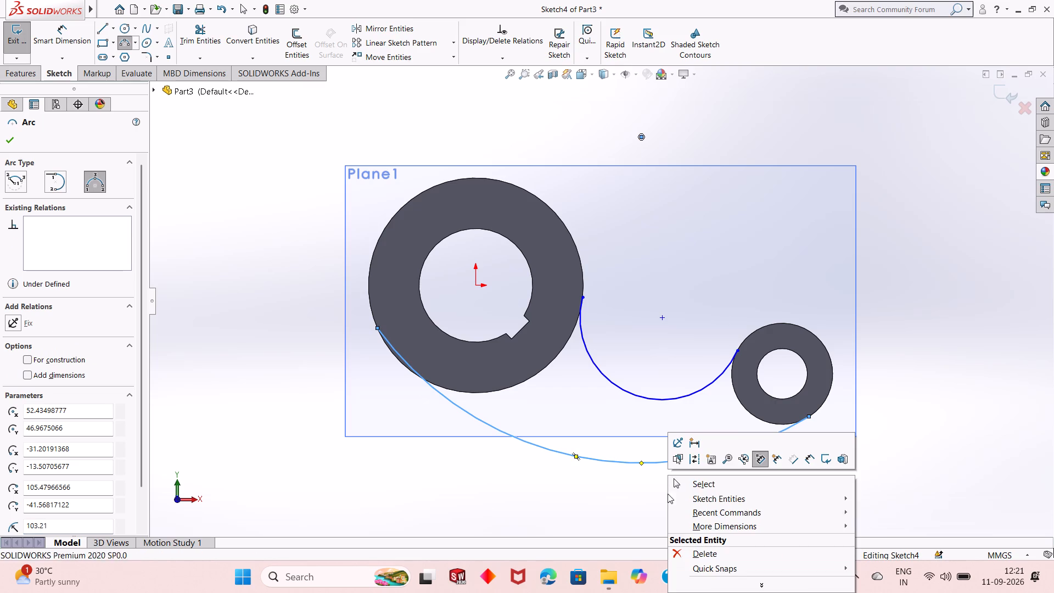
{"action": "left_click", "coordinate": [707, 484]}
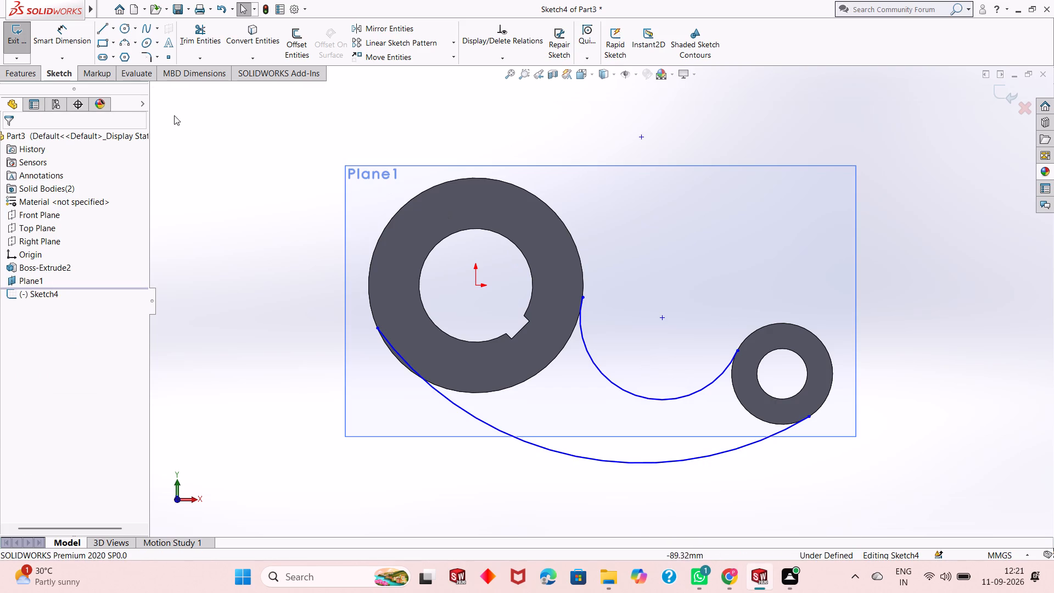
Dimension the radius of the short arc between the rings as 26 mm.
{"action": "left_click", "coordinate": [81, 43]}
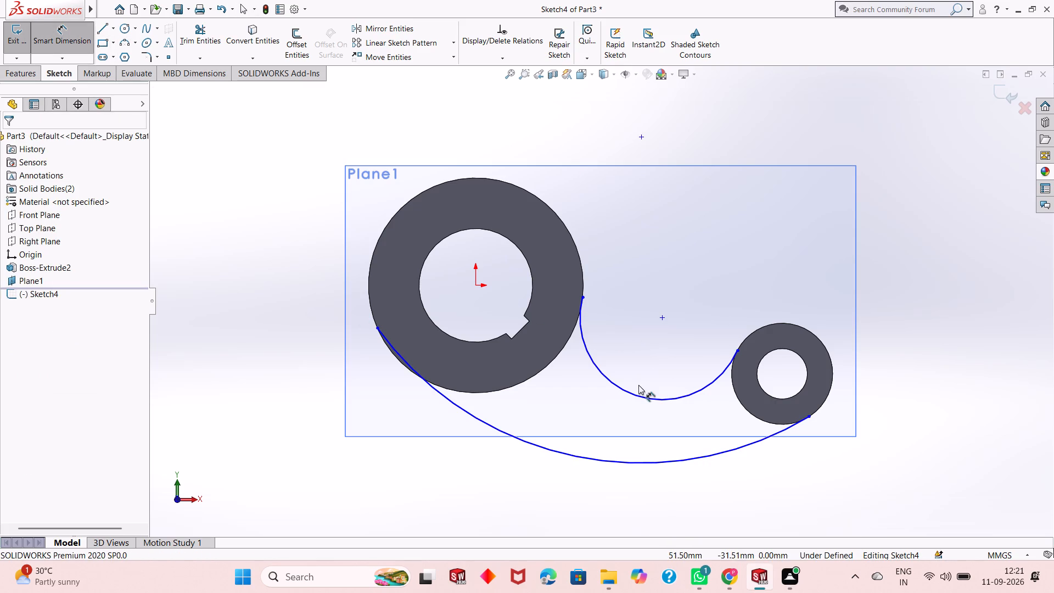
{"action": "left_click", "coordinate": [638, 395]}
{"action": "left_click", "coordinate": [631, 406]}
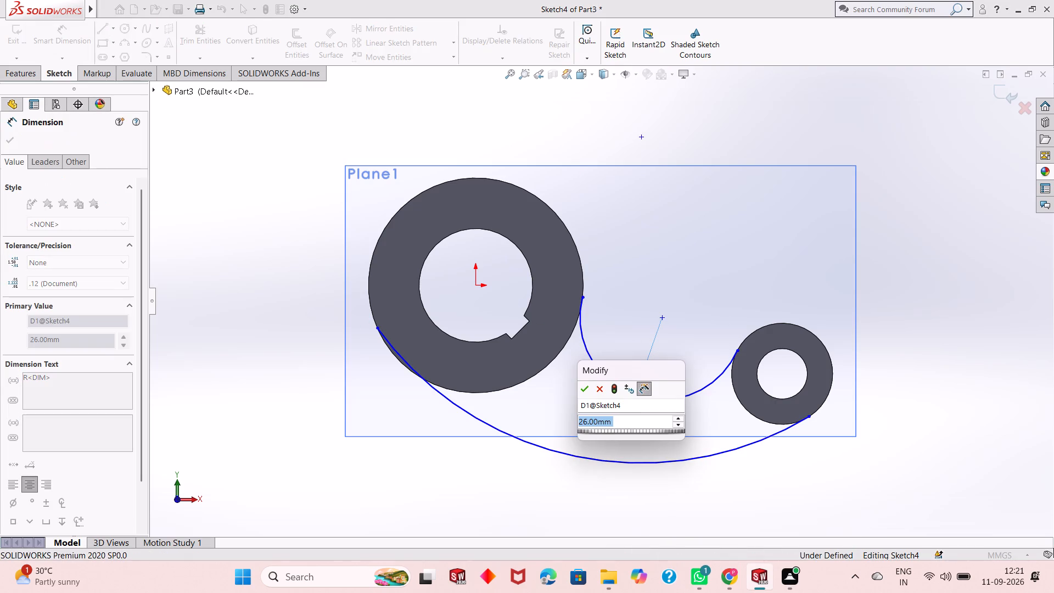
{"action": "type", "text": "26"}
{"action": "key", "text": "Return"}
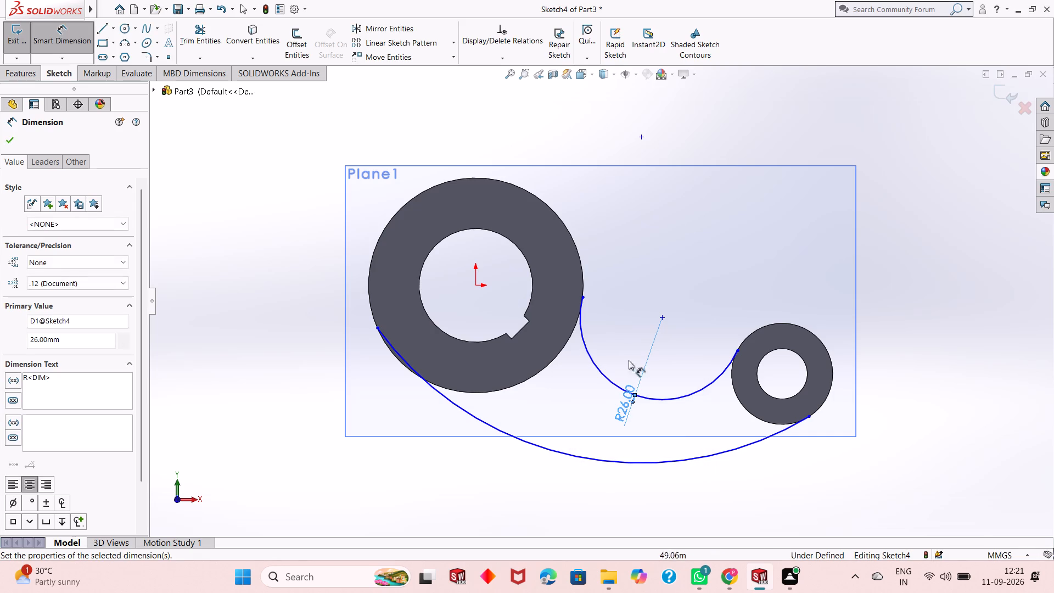
{"action": "right_click", "coordinate": [614, 337]}
{"action": "key", "text": "Escape"}
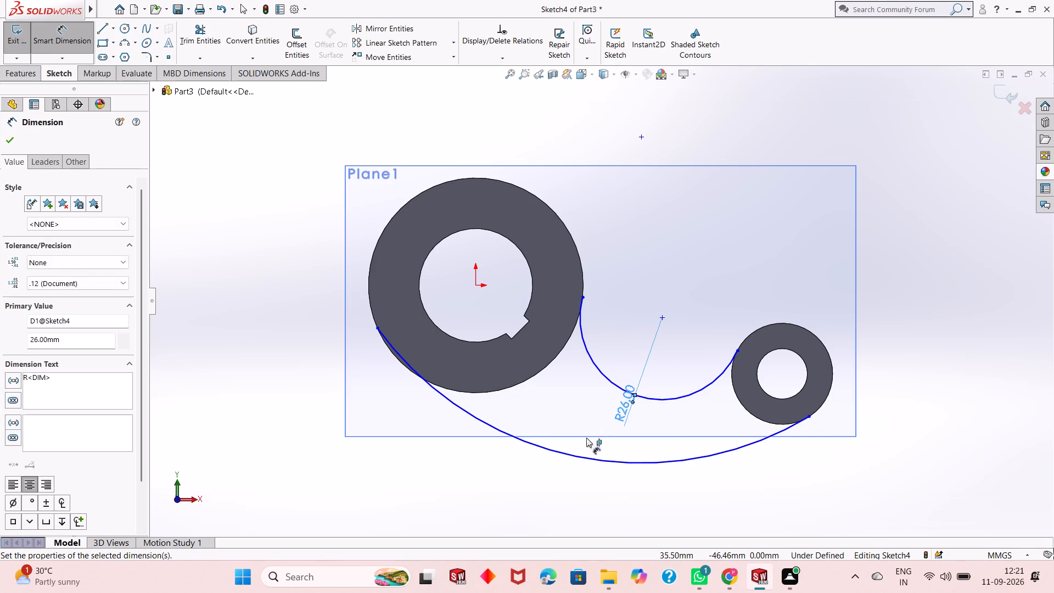
Dimension the radius of the long arc below the rings as 78 mm.
{"action": "left_click", "coordinate": [580, 460]}
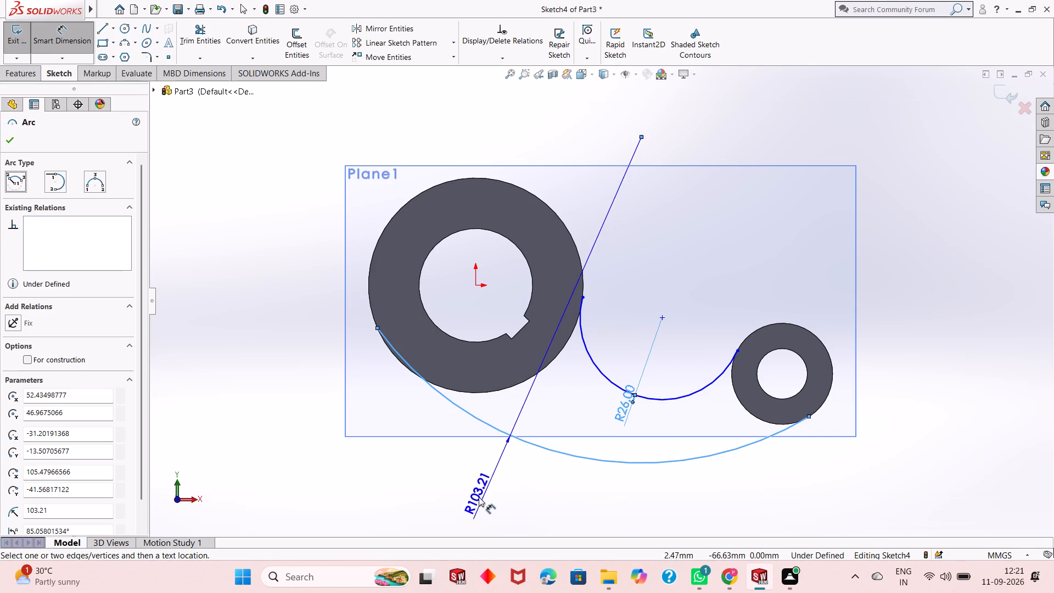
{"action": "left_click", "coordinate": [478, 497]}
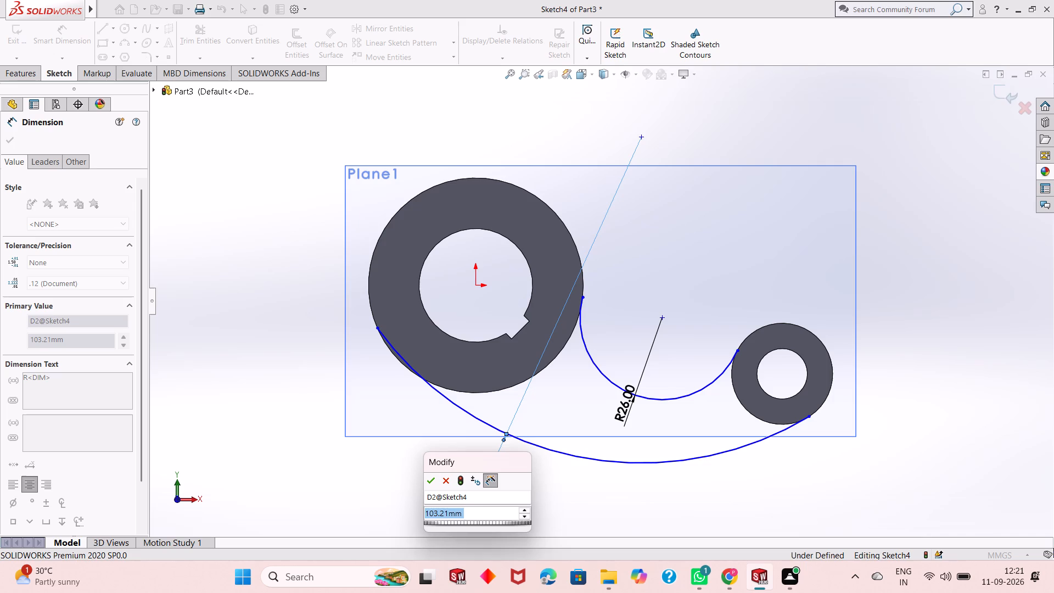
{"action": "type", "text": "78"}
{"action": "key", "text": "Return"}
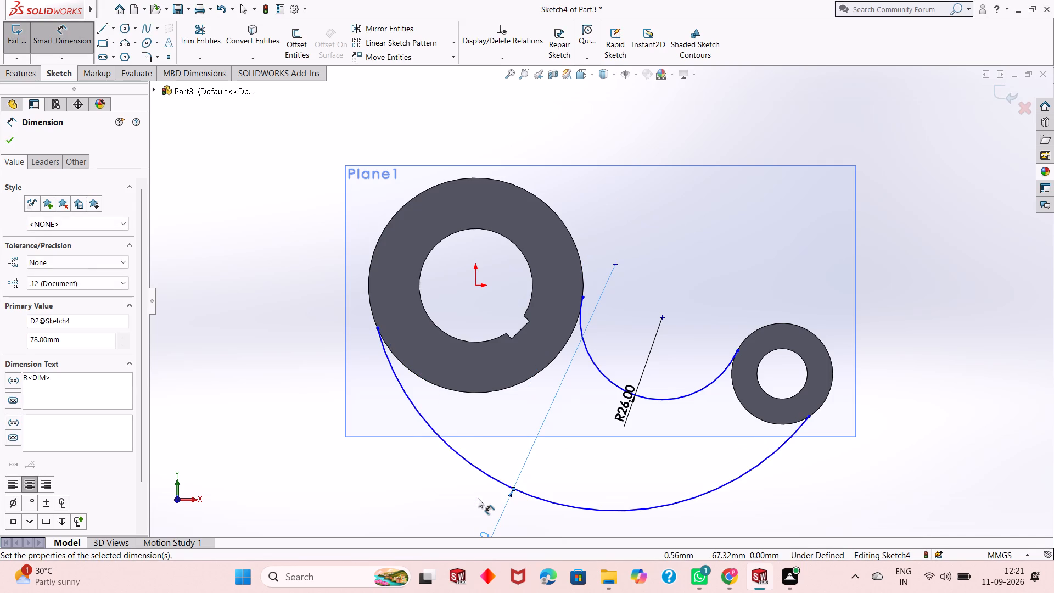
{"action": "key", "text": "Escape"}
Make the R26 arc tangent to the outer edges of both the larger and the smaller ring.
{"action": "scroll", "coordinate": [557, 480], "scroll_direction": "up", "scroll_amount": 2}
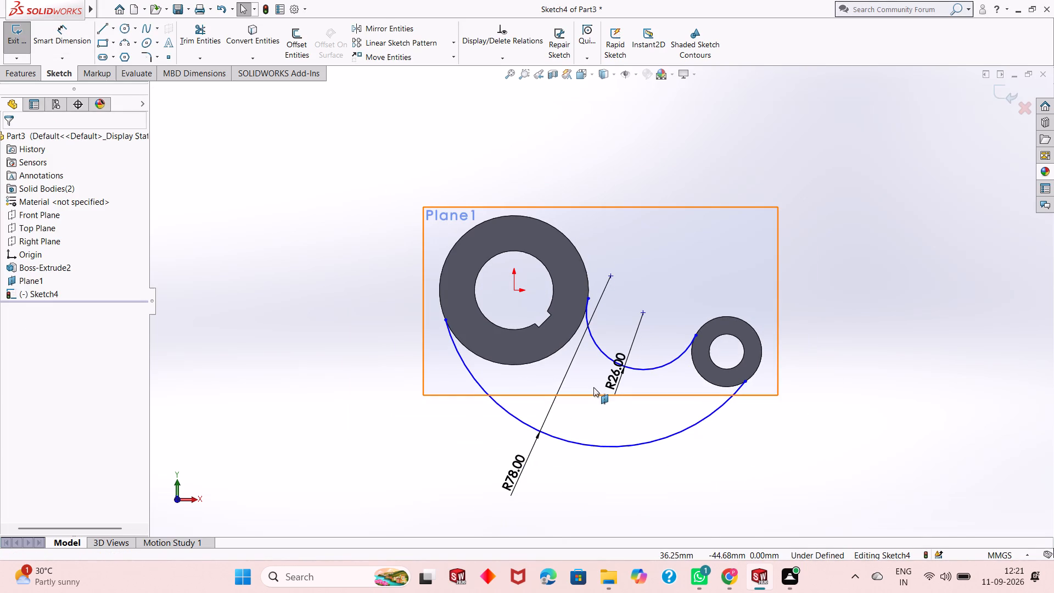
{"action": "scroll", "coordinate": [638, 368], "scroll_direction": "down", "scroll_amount": 2}
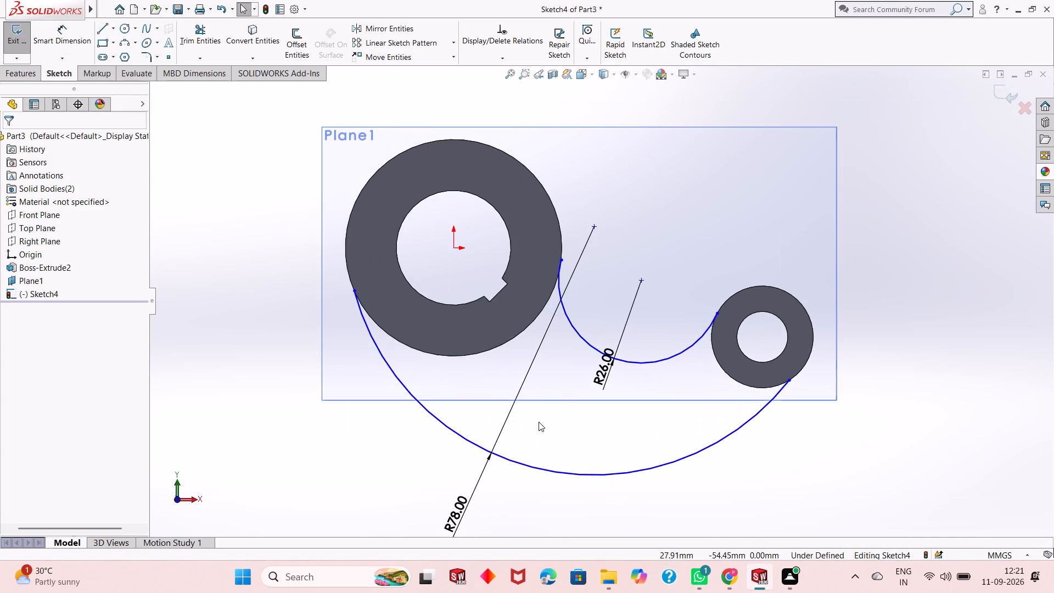
{"action": "key", "text": "Escape"}
{"action": "key", "text": "Escape"}
{"action": "key", "text": "Escape"}
{"action": "left_click", "coordinate": [568, 314]}
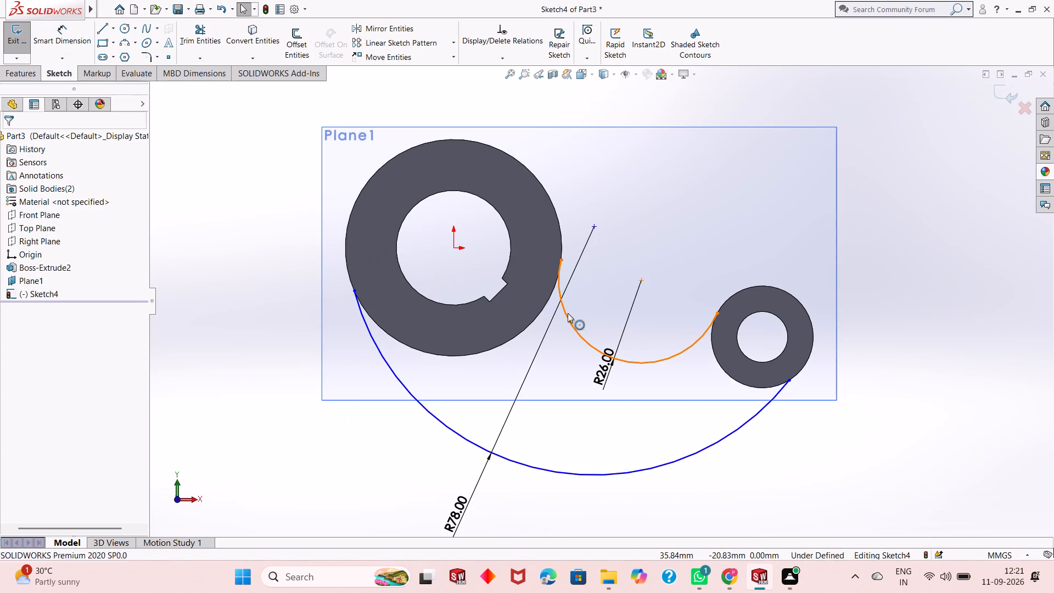
{"action": "left_click", "coordinate": [561, 242], "text": "shift"}
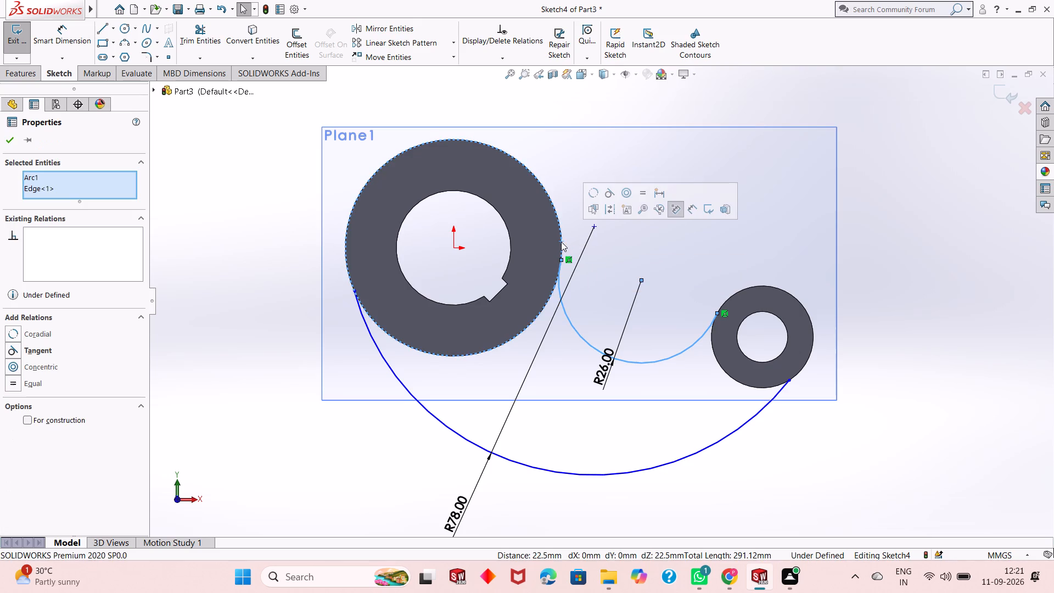
{"action": "left_click", "coordinate": [611, 190]}
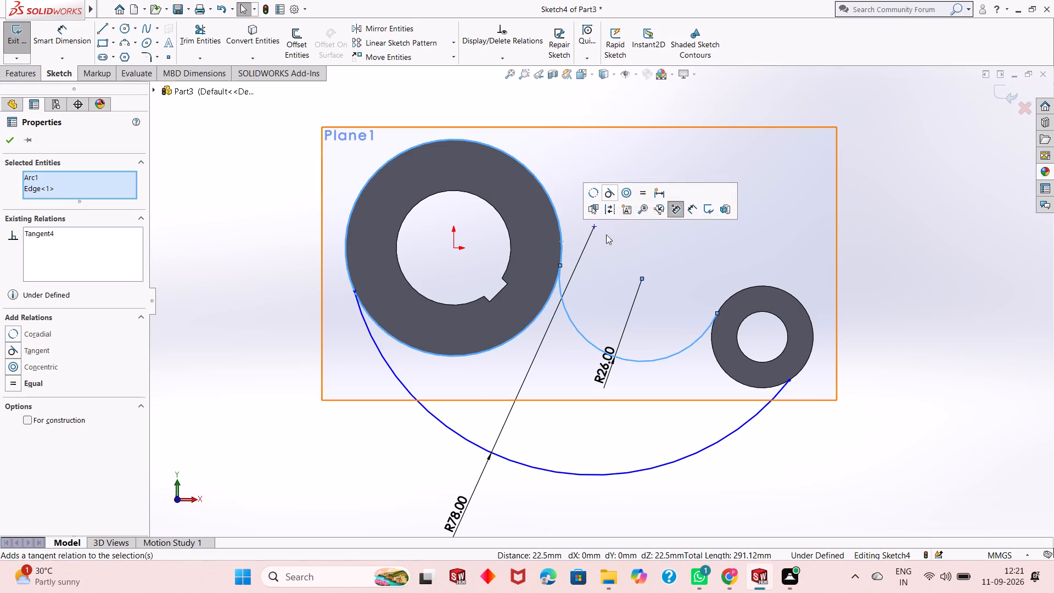
{"action": "left_click", "coordinate": [12, 138]}
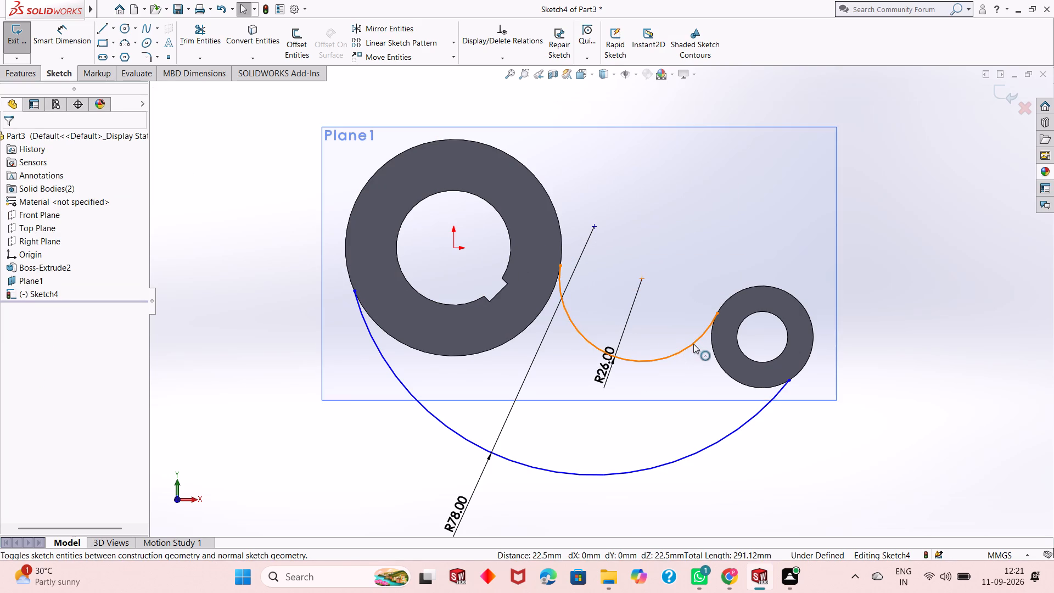
{"action": "left_click", "coordinate": [693, 344]}
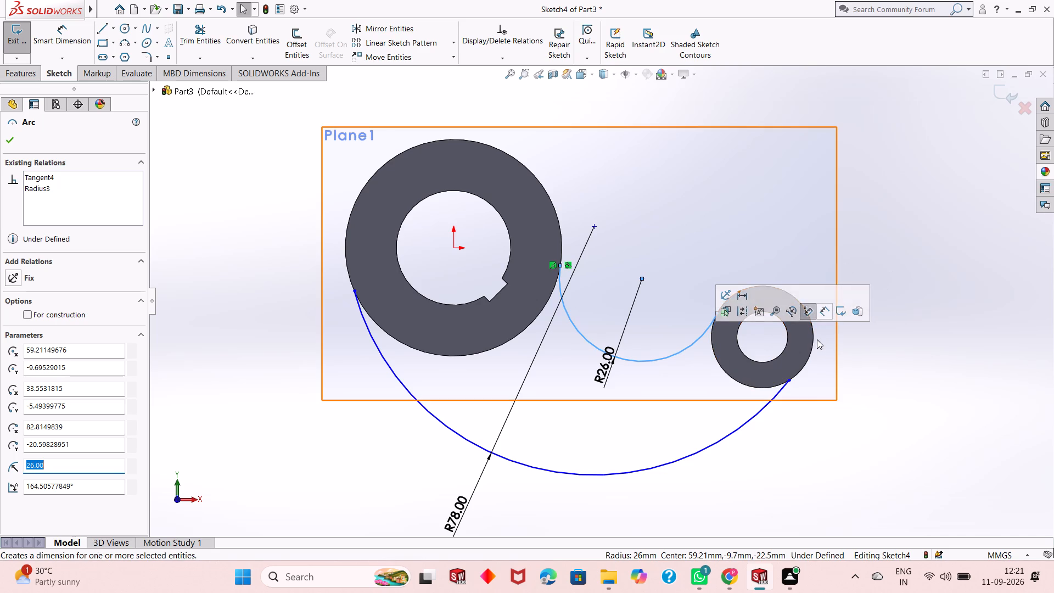
{"action": "left_click", "coordinate": [737, 291], "text": "ctrl"}
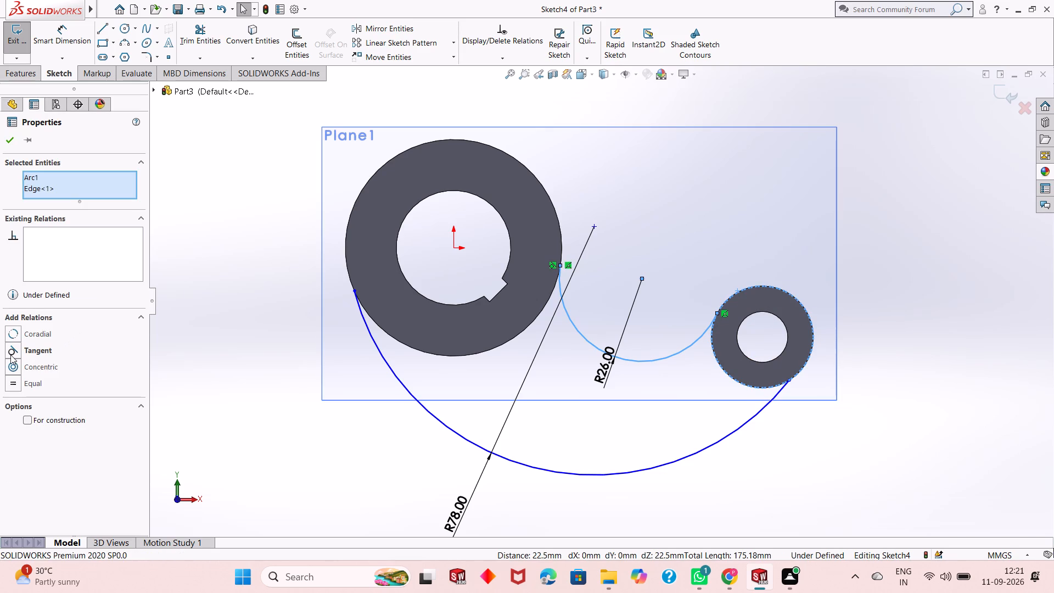
{"action": "left_click", "coordinate": [10, 355]}
{"action": "left_click", "coordinate": [6, 143]}
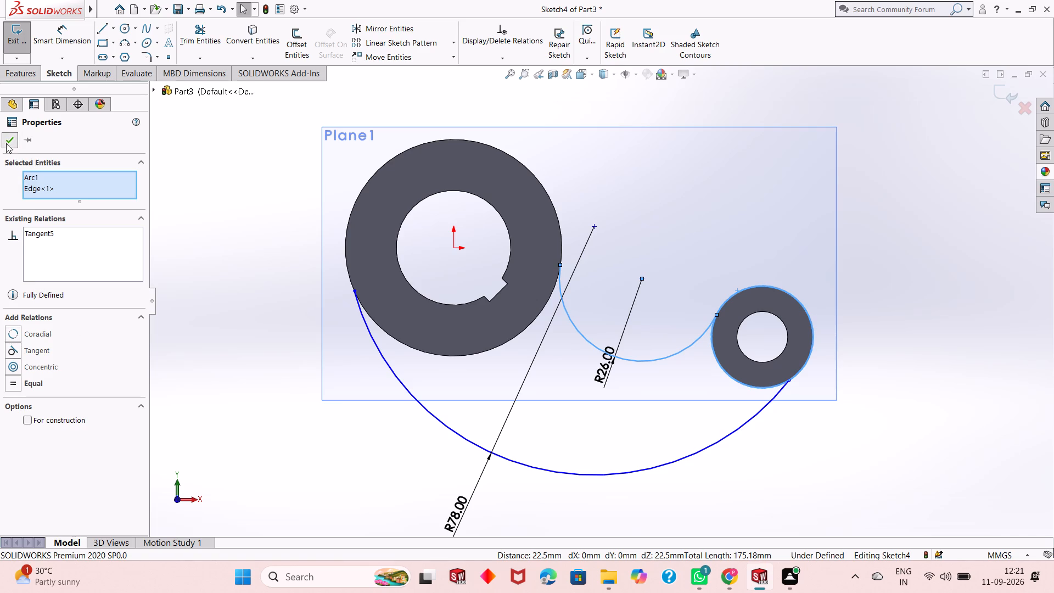
Make the R78 arc tangent to the outer edge of the larger ring.
{"action": "left_click", "coordinate": [382, 356]}
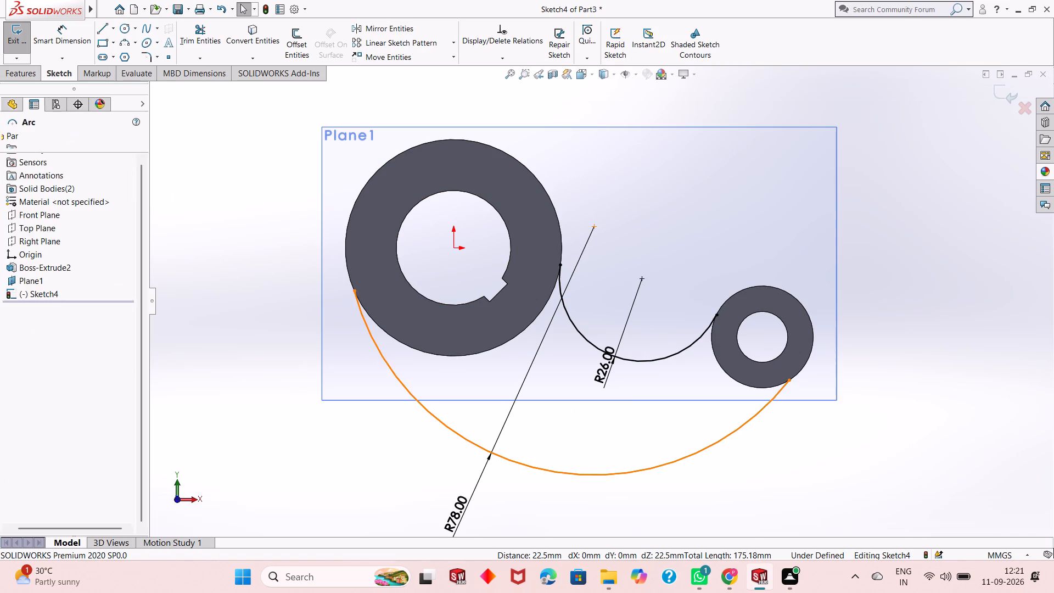
{"action": "left_click", "coordinate": [391, 338], "text": "ctrl"}
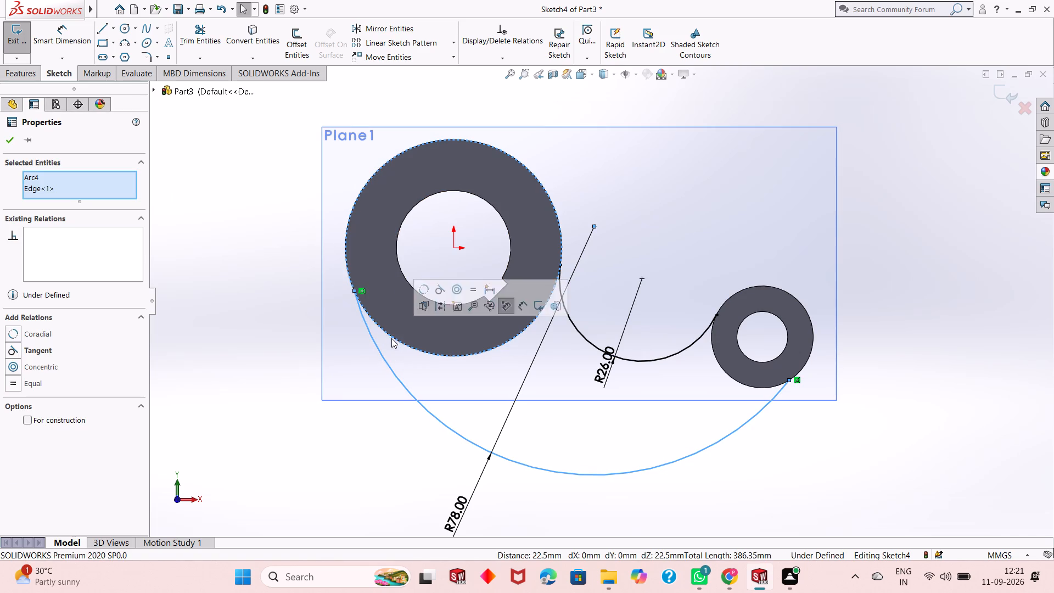
{"action": "left_click", "coordinate": [44, 353]}
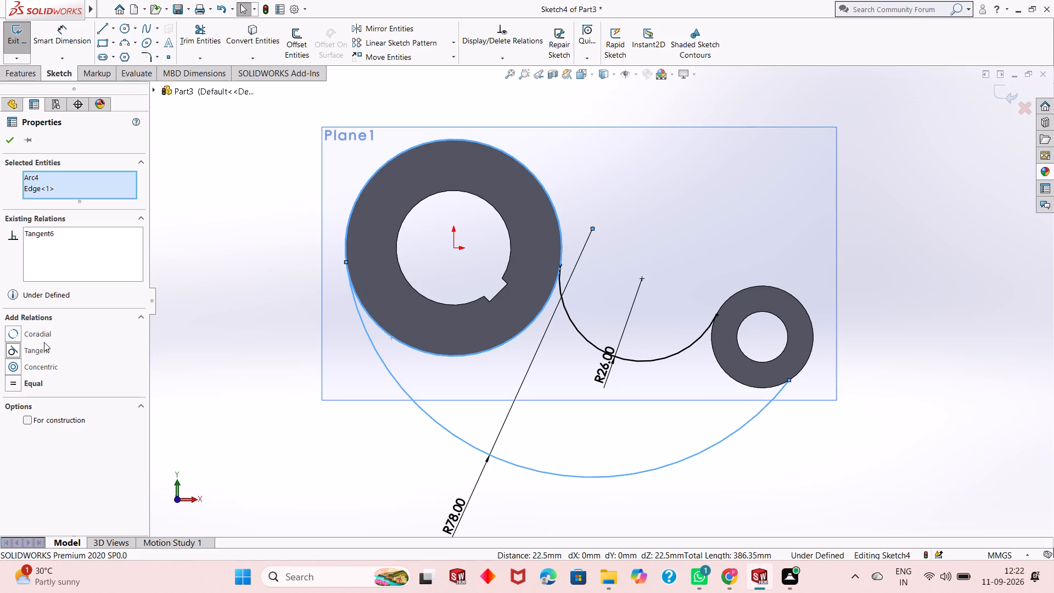
{"action": "left_click", "coordinate": [9, 136]}
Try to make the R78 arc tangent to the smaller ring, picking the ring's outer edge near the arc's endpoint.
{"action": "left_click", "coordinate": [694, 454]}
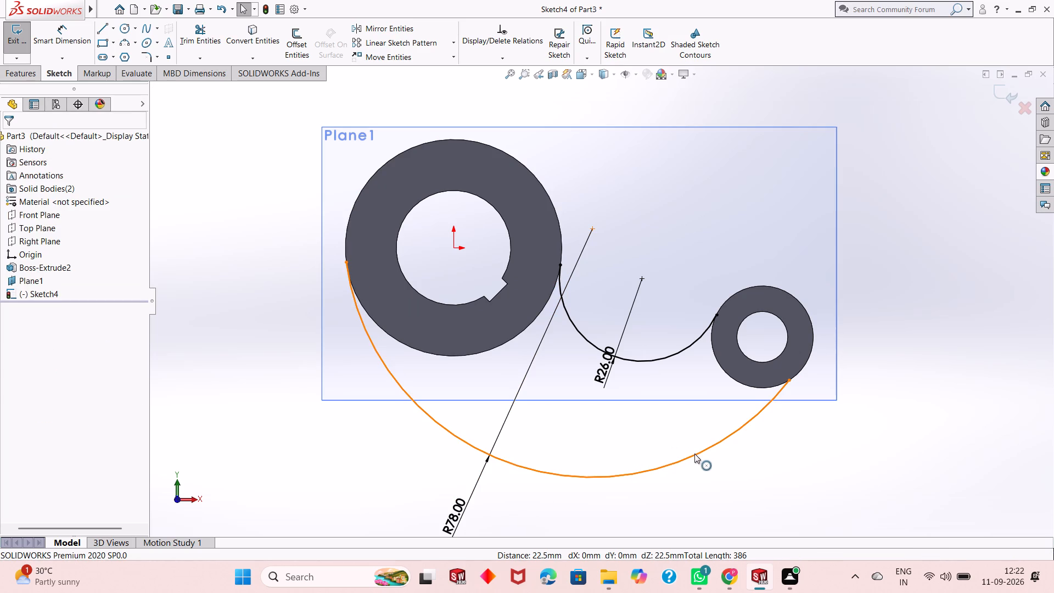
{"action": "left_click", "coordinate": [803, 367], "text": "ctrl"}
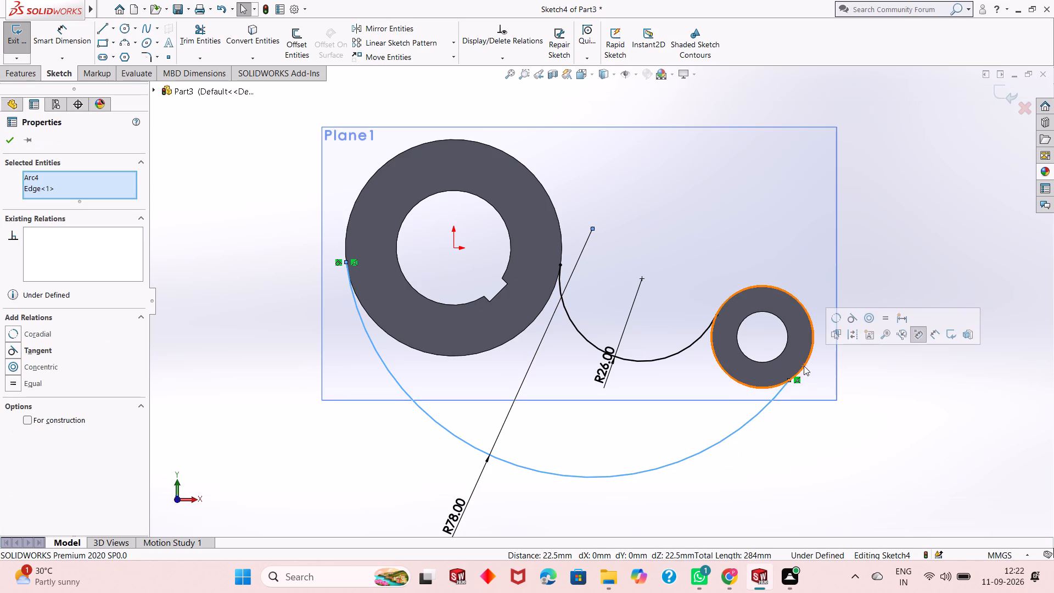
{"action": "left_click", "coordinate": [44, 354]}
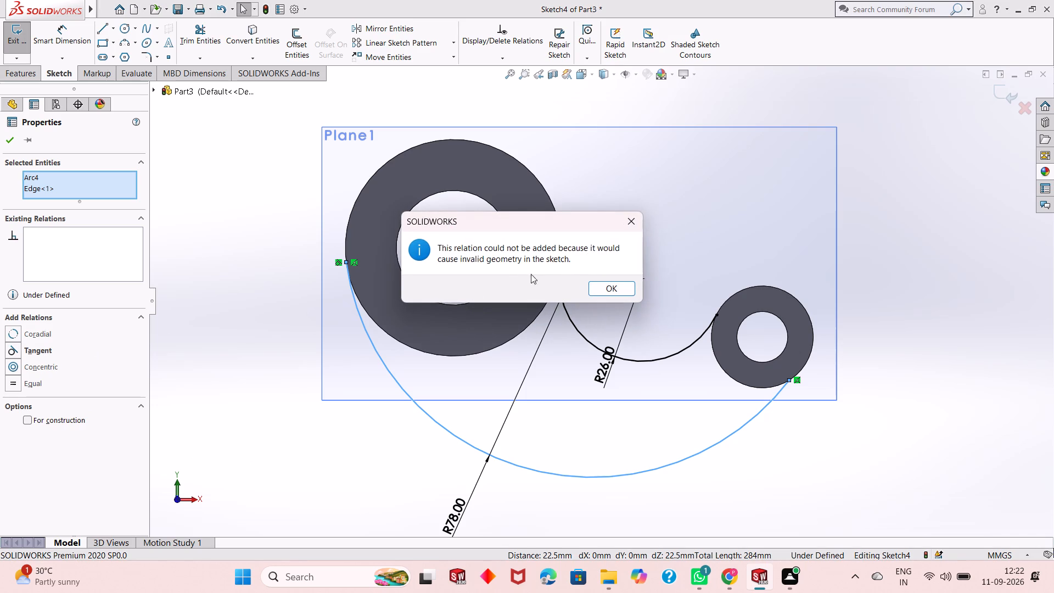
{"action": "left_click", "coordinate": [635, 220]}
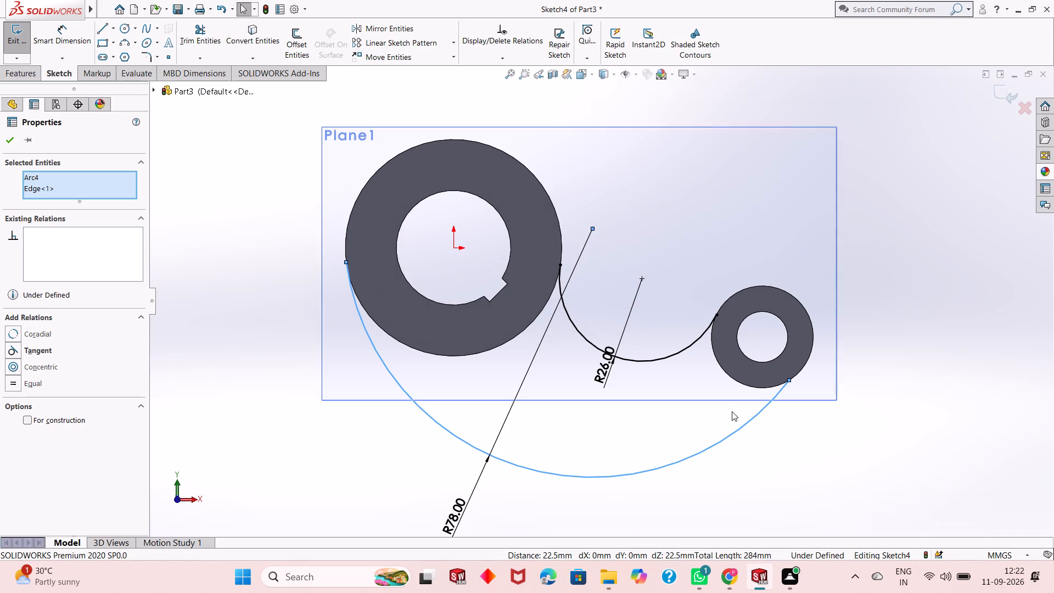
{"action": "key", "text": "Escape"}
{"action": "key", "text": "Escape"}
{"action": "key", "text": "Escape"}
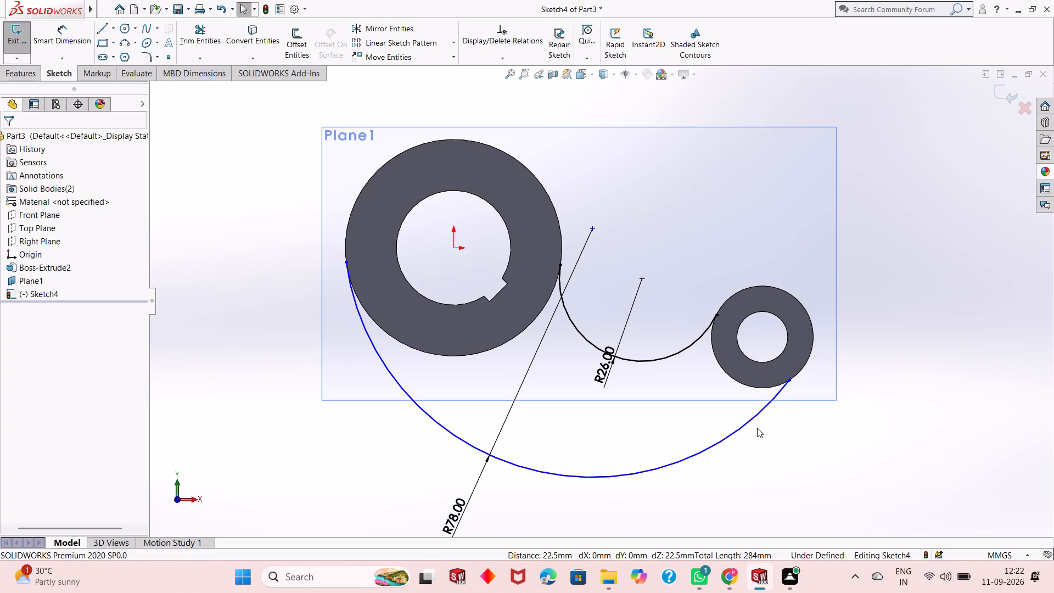
Make the R78 arc tangent to the smaller ring, picking the ring's outer edge at its lowest point.
{"action": "left_click", "coordinate": [753, 419]}
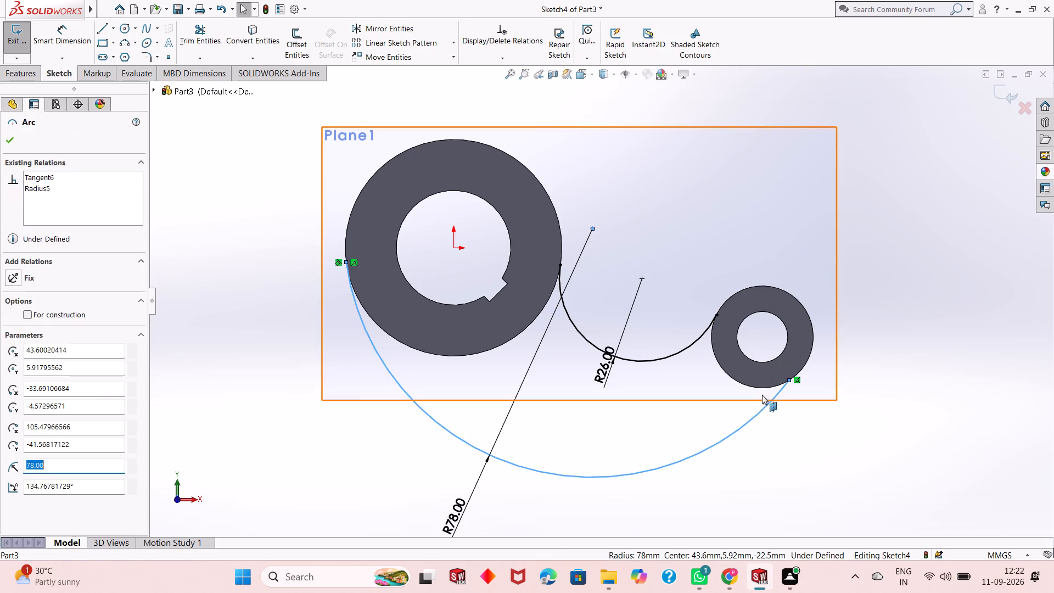
{"action": "left_click", "coordinate": [761, 386], "text": "ctrl"}
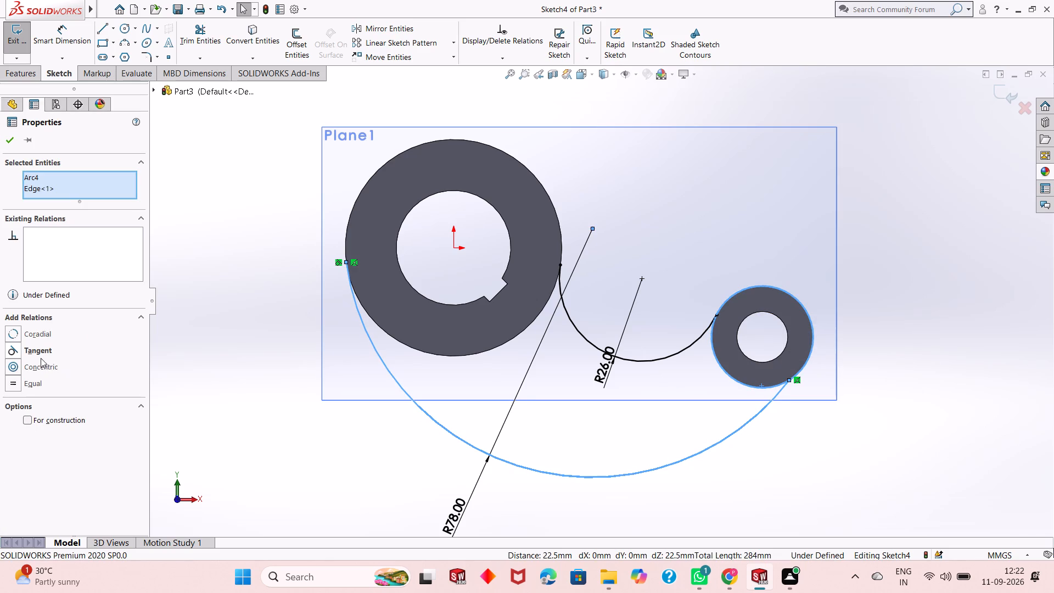
{"action": "left_click", "coordinate": [38, 354]}
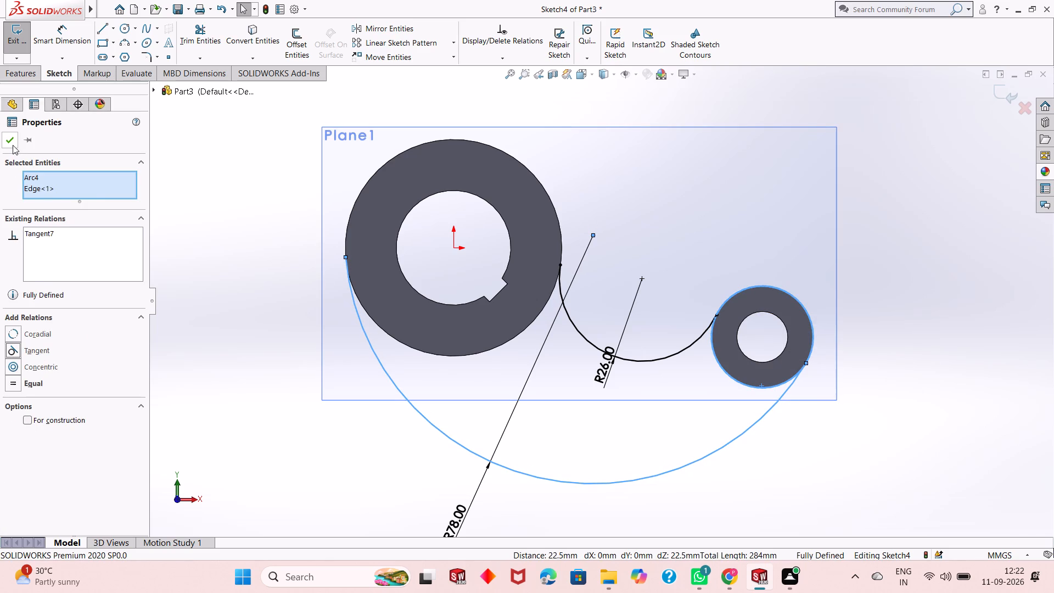
{"action": "left_click", "coordinate": [13, 145]}
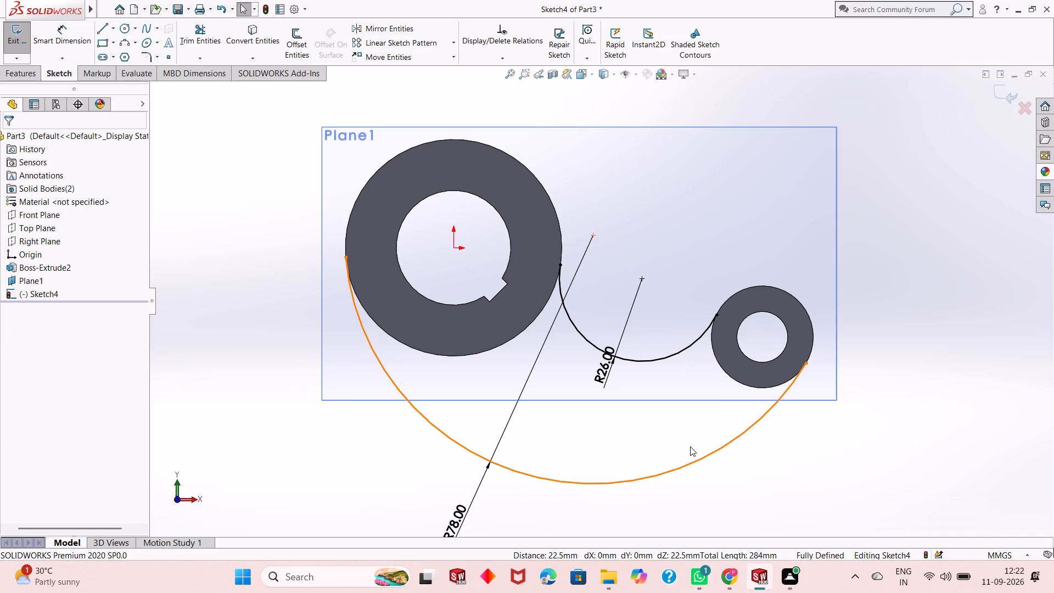
Draw a three-point arc of 34 mm radius along the larger ring's lower outer edge, joining the R26 and R78 arc endpoints.
{"action": "scroll", "coordinate": [698, 441], "scroll_direction": "up", "scroll_amount": 1}
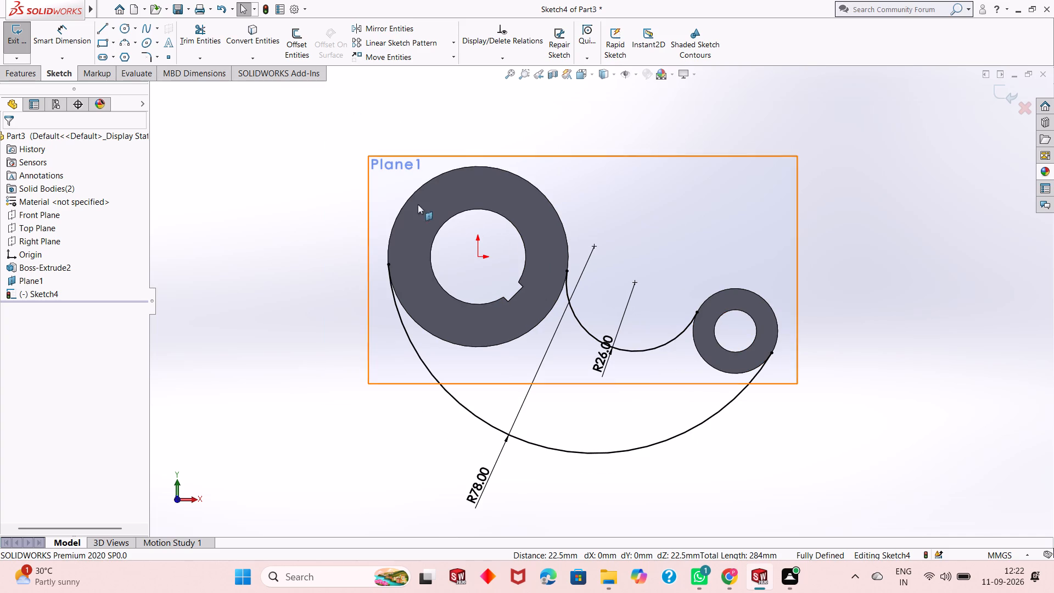
{"action": "left_click", "coordinate": [126, 44]}
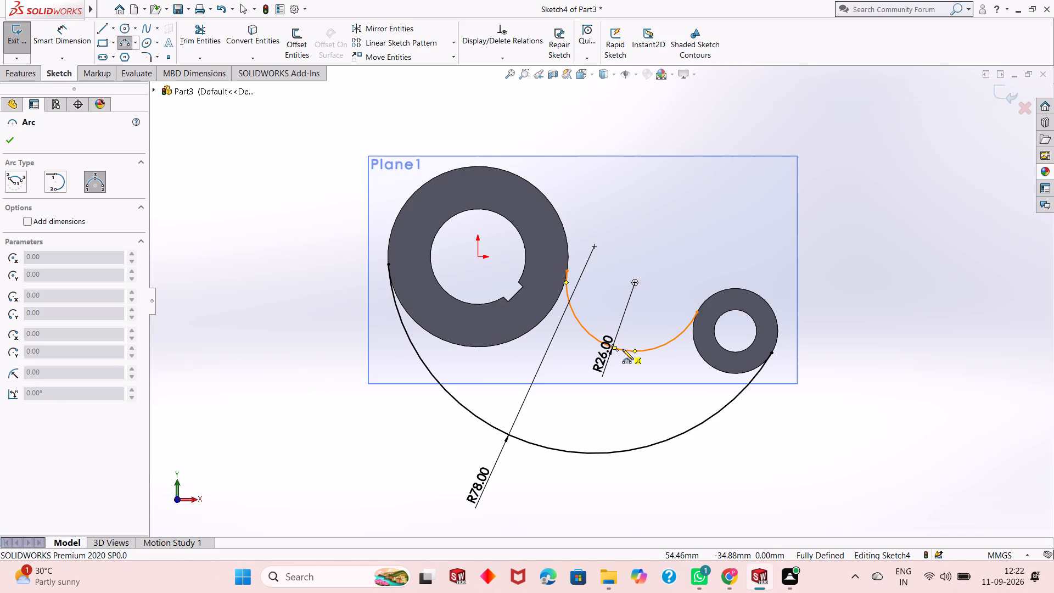
{"action": "left_click", "coordinate": [567, 272]}
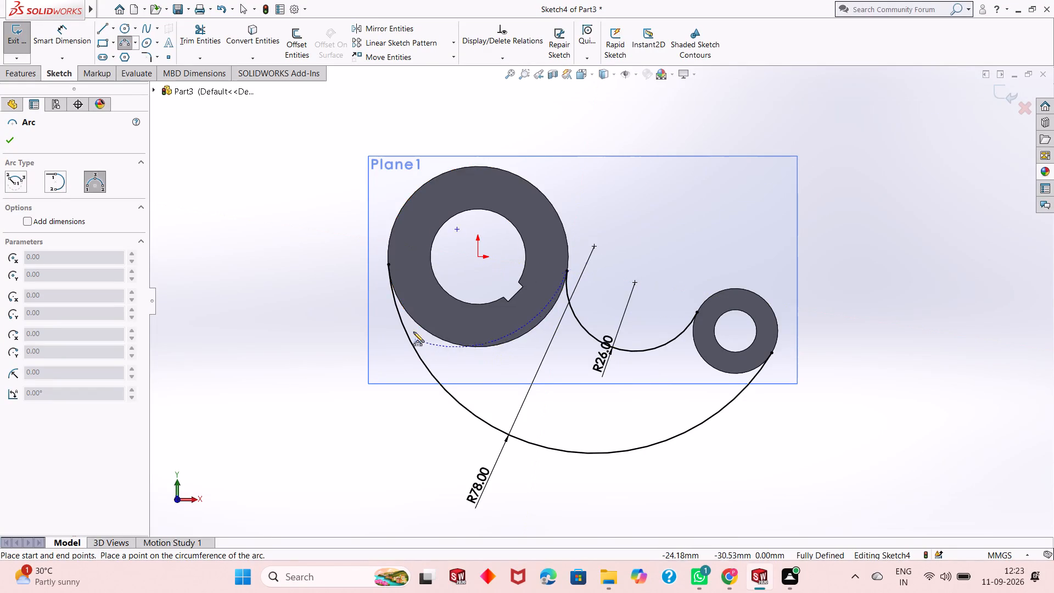
{"action": "left_click", "coordinate": [388, 264]}
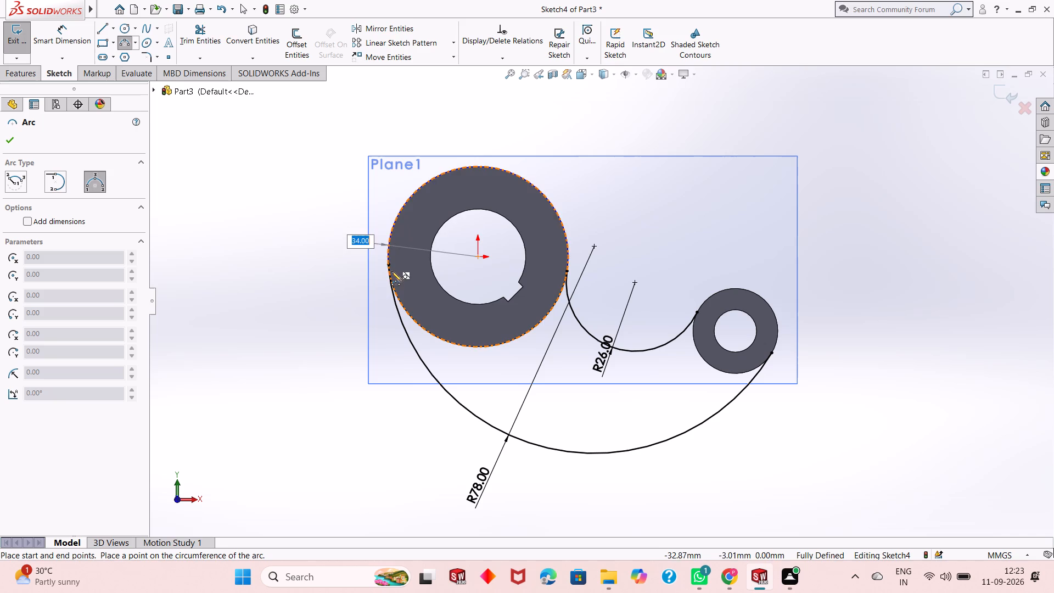
{"action": "left_click", "coordinate": [462, 345]}
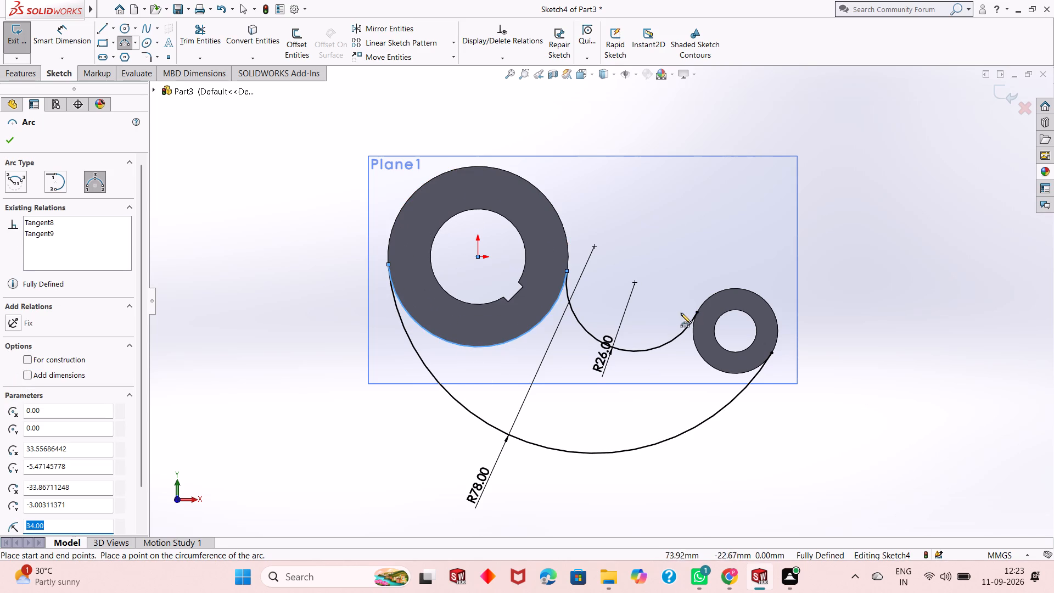
Draw a three-point arc of 16 mm radius along the smaller ring's lower outer edge, joining the R26 and R78 arc endpoints.
{"action": "left_click", "coordinate": [695, 312]}
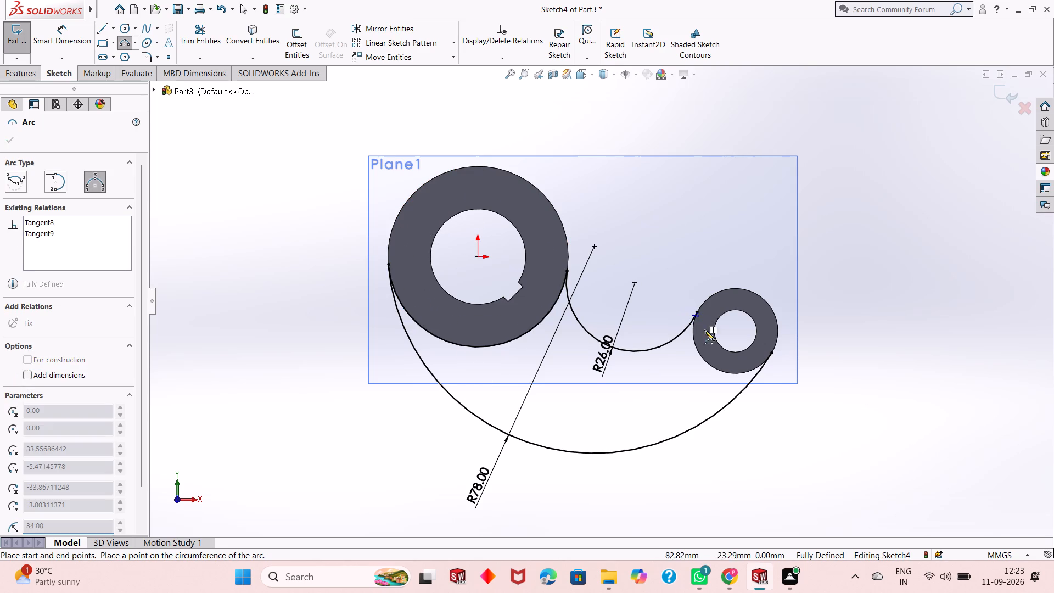
{"action": "left_click", "coordinate": [772, 354]}
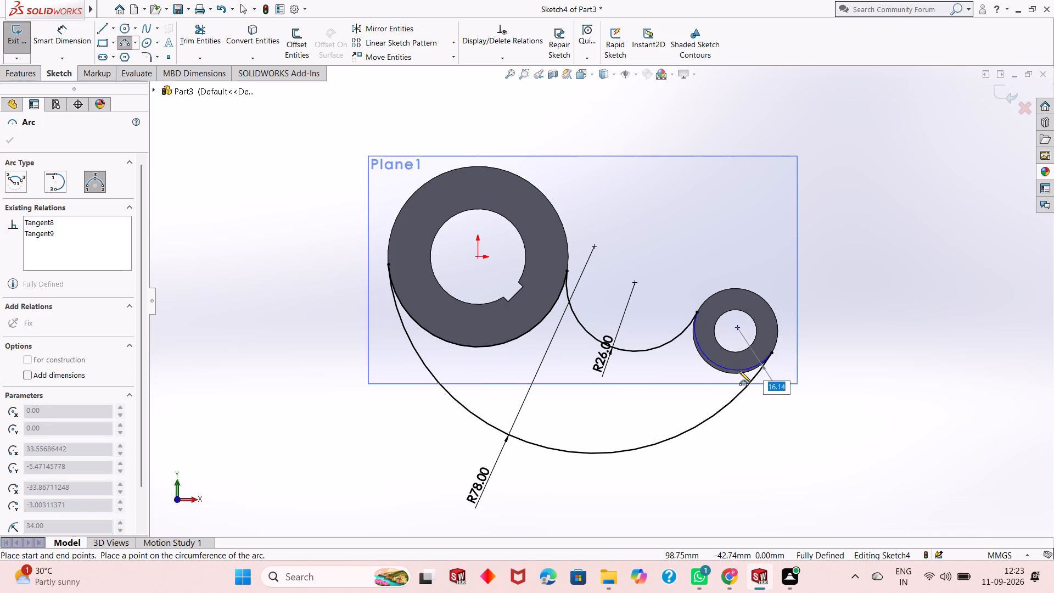
{"action": "left_click", "coordinate": [735, 373]}
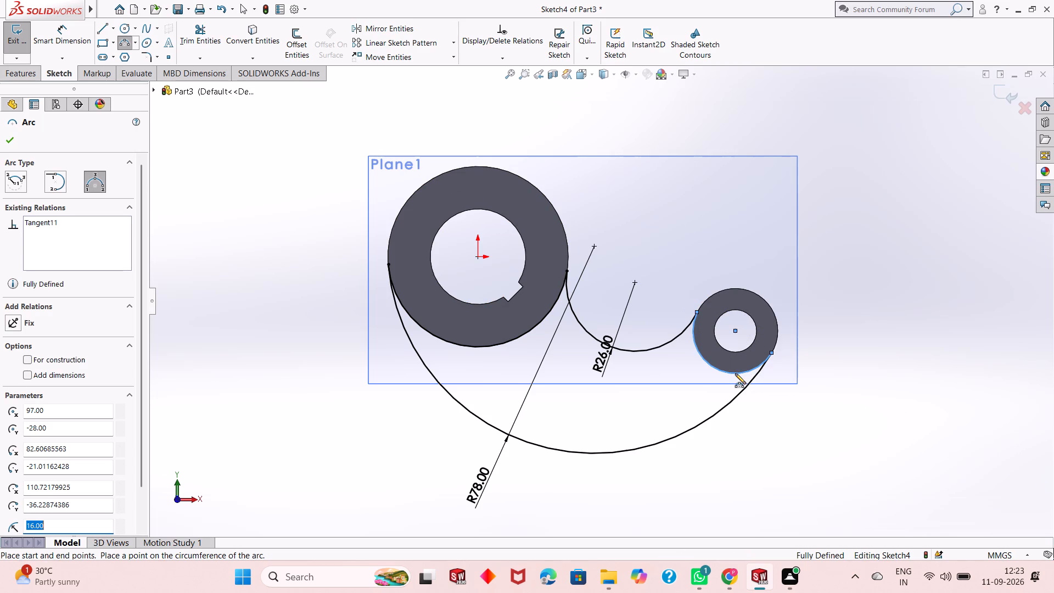
{"action": "key", "text": "Escape"}
{"action": "key", "text": "Escape"}
{"action": "key", "text": "Escape"}
{"action": "key", "text": "Escape"}
{"action": "key", "text": "Escape"}
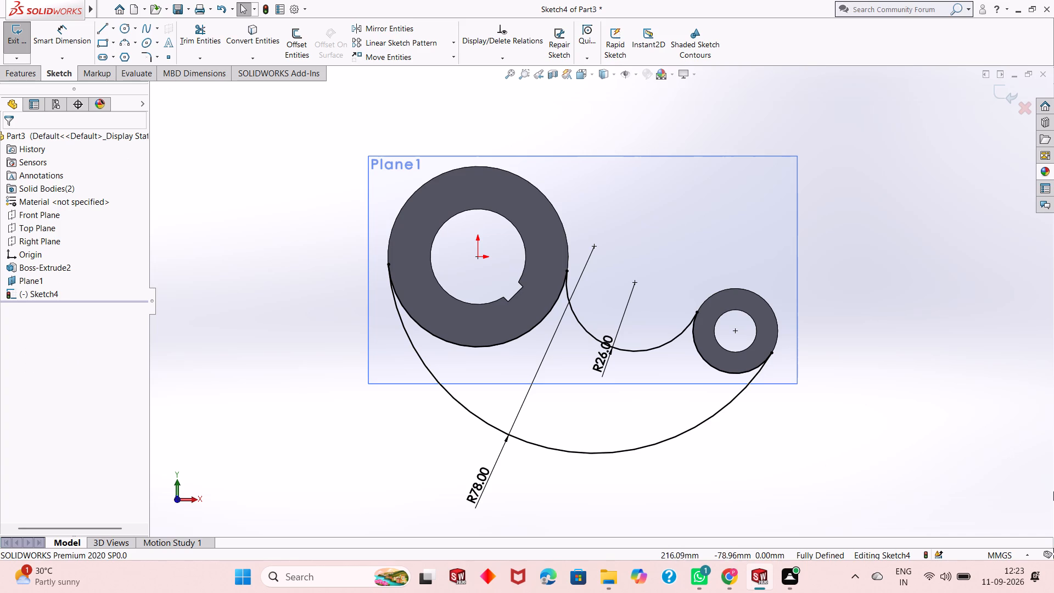
Extrude the closed web sketch between the two rings as a Mid Plane boss with a depth of 15 mm.
{"action": "middle_click_drag", "start_coordinate": [806, 425], "coordinate": [753, 458]}
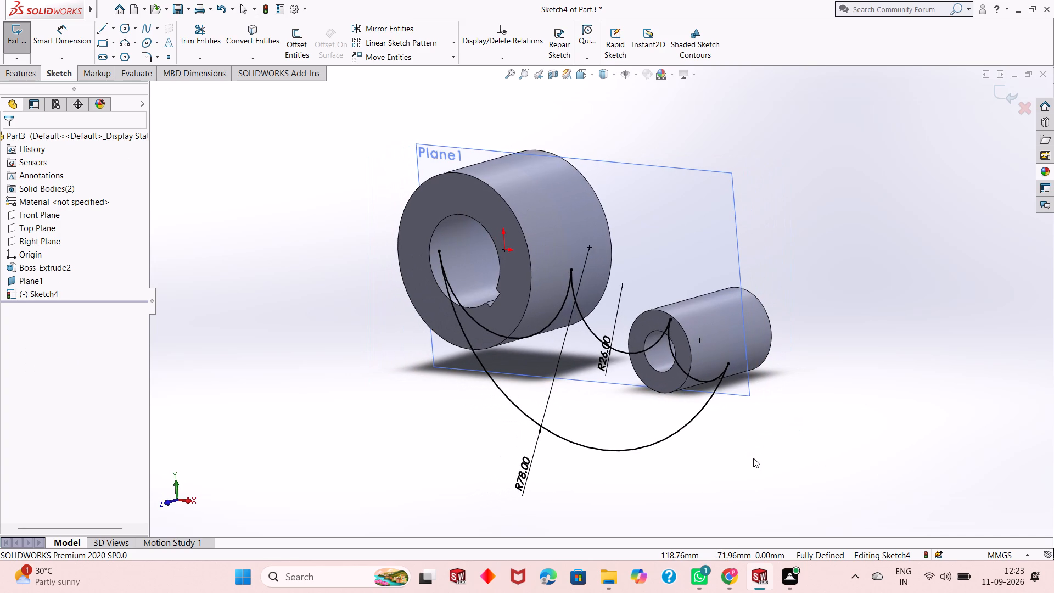
{"action": "middle_click_drag", "start_coordinate": [753, 458], "coordinate": [823, 442]}
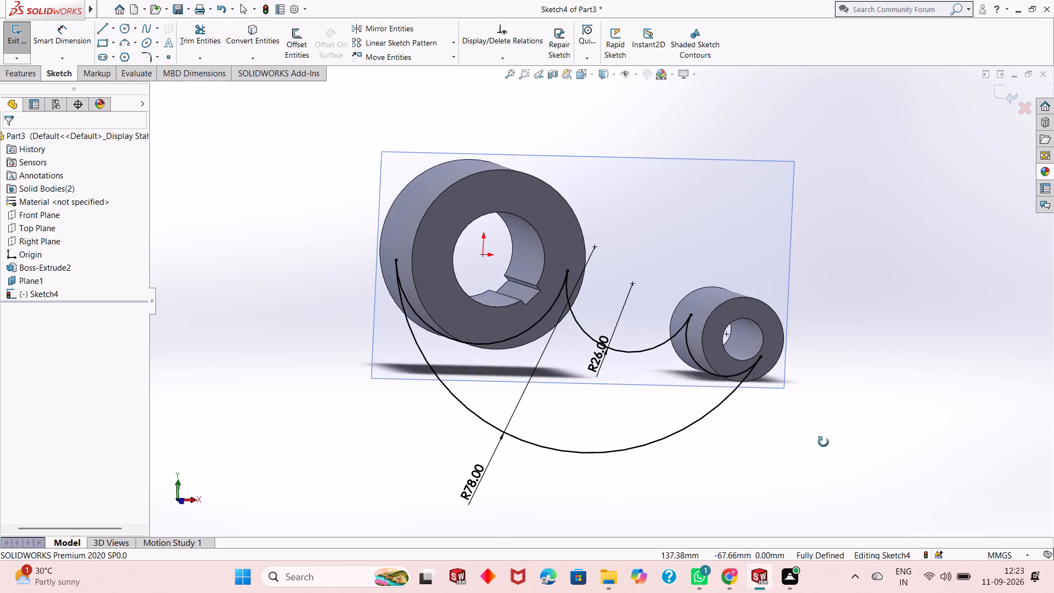
{"action": "middle_click_drag", "start_coordinate": [823, 442], "coordinate": [789, 438]}
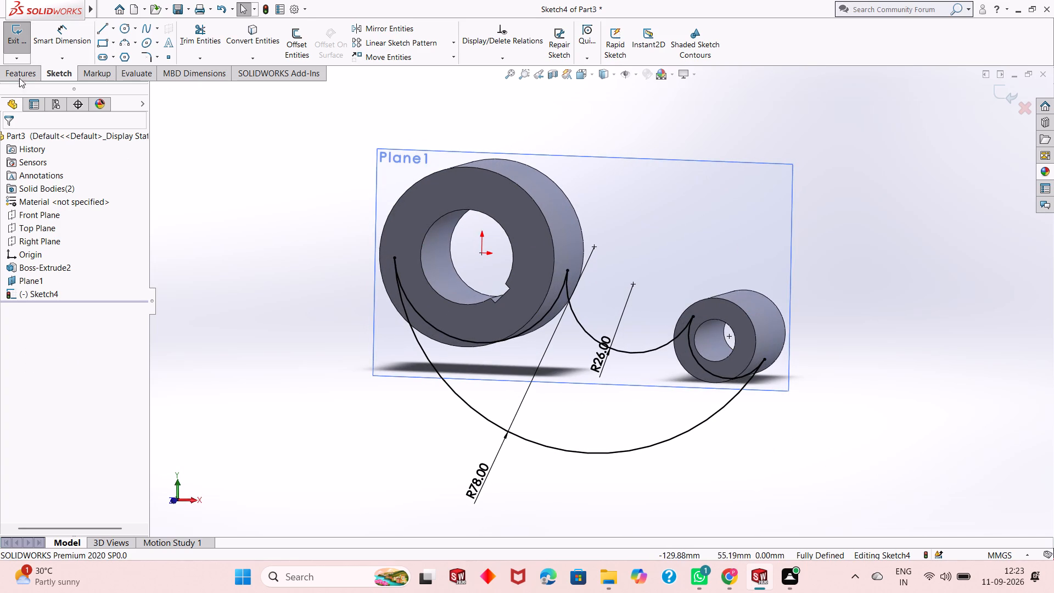
{"action": "left_click", "coordinate": [19, 70]}
{"action": "left_click", "coordinate": [30, 47]}
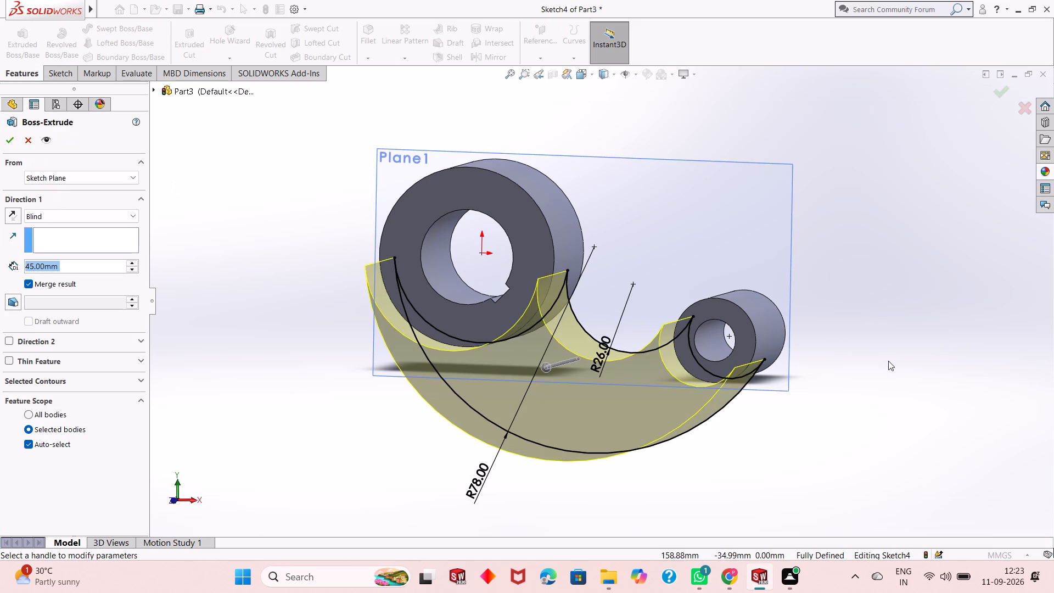
{"action": "middle_click_drag", "start_coordinate": [888, 362], "coordinate": [791, 412]}
{"action": "middle_click_drag", "start_coordinate": [791, 412], "coordinate": [828, 413]}
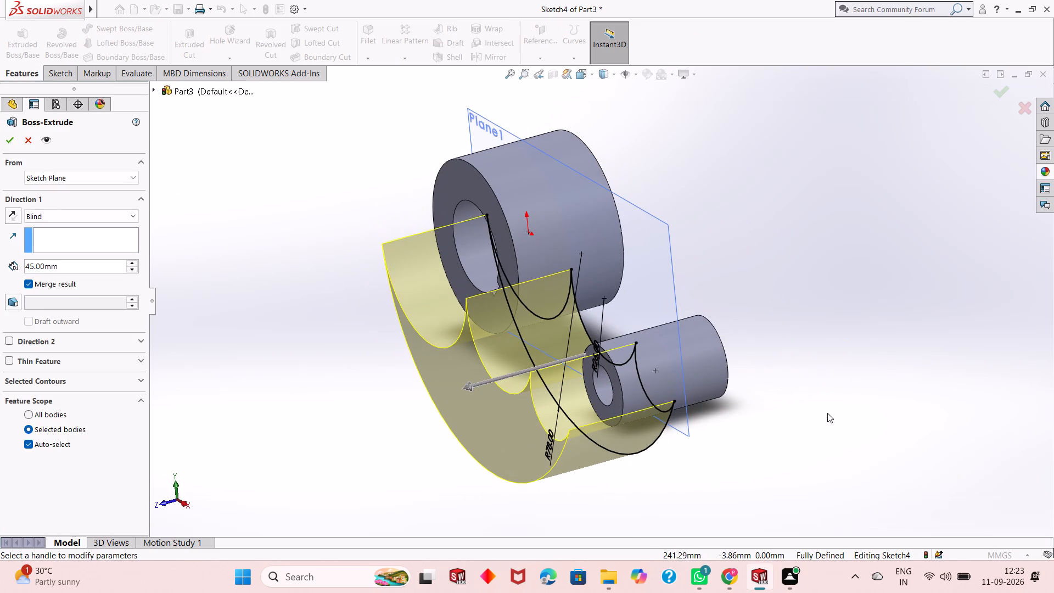
{"action": "left_click", "coordinate": [108, 215]}
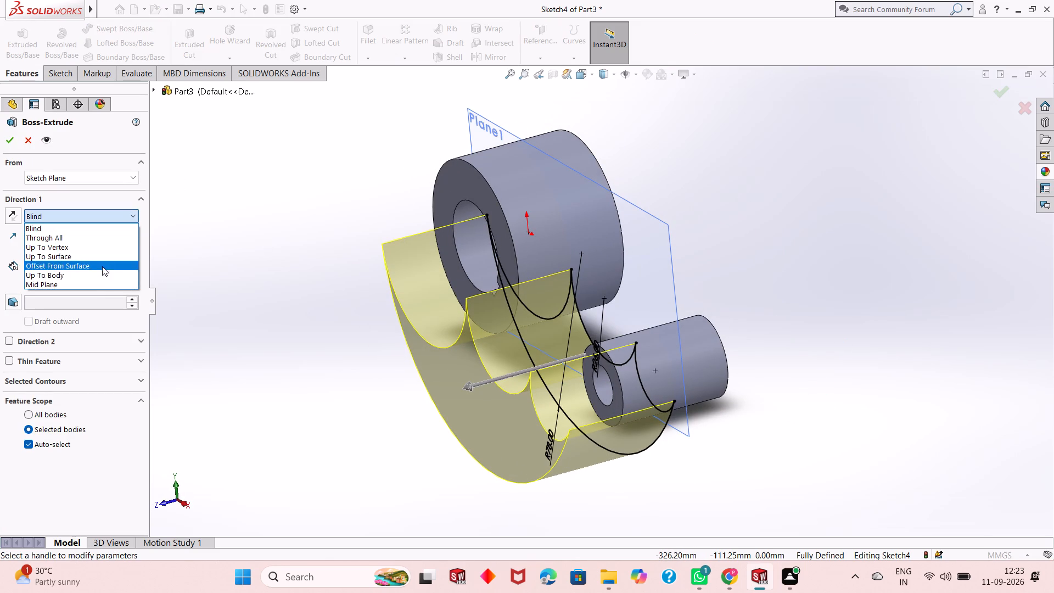
{"action": "left_click", "coordinate": [99, 286]}
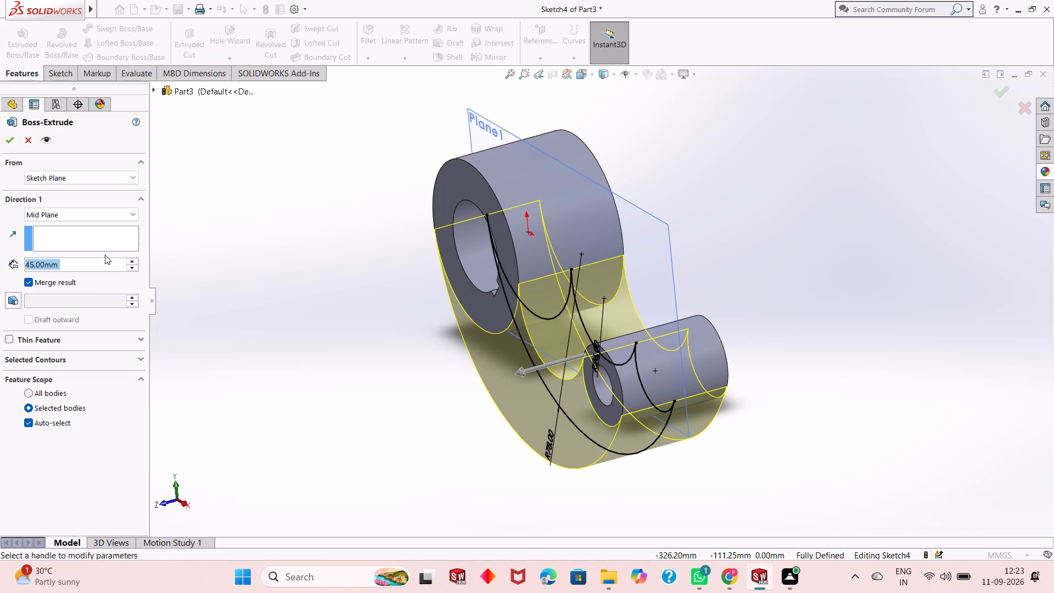
{"action": "type", "text": "25"}
{"action": "key", "text": "Return"}
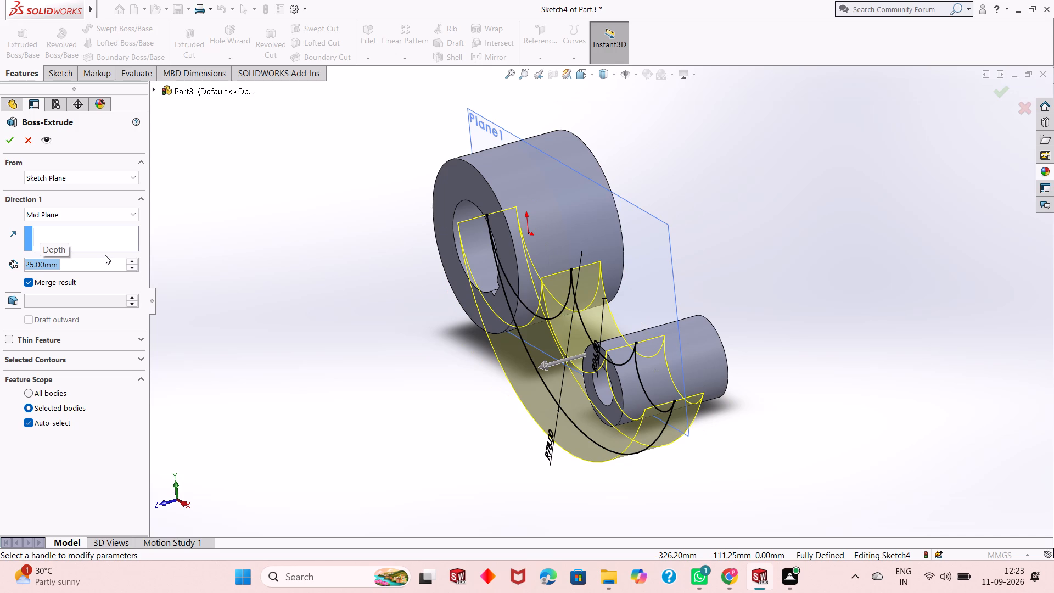
{"action": "type", "text": "15"}
{"action": "key", "text": "Return"}
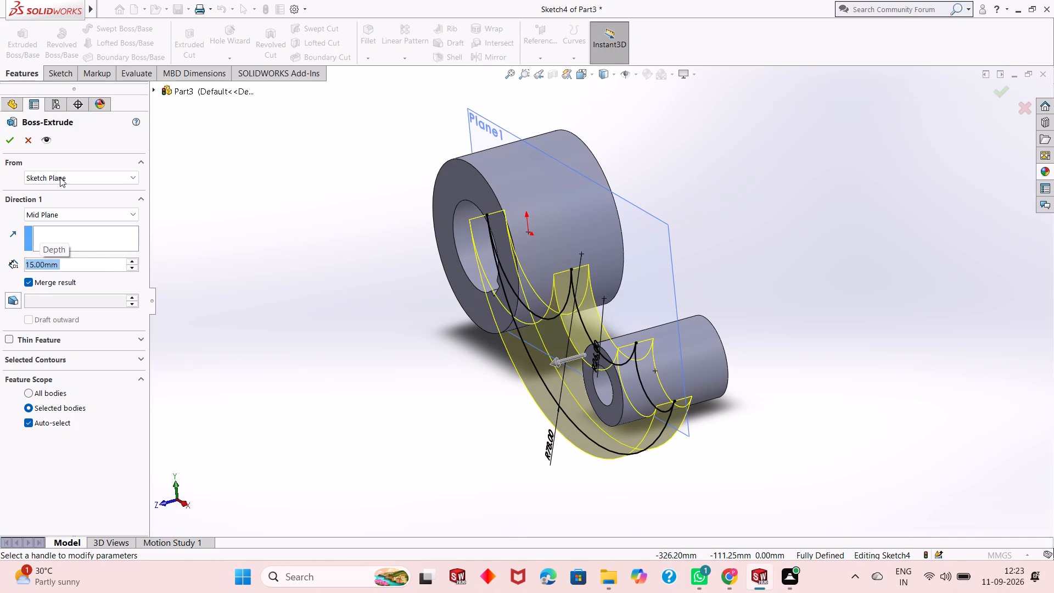
{"action": "left_click", "coordinate": [7, 141]}
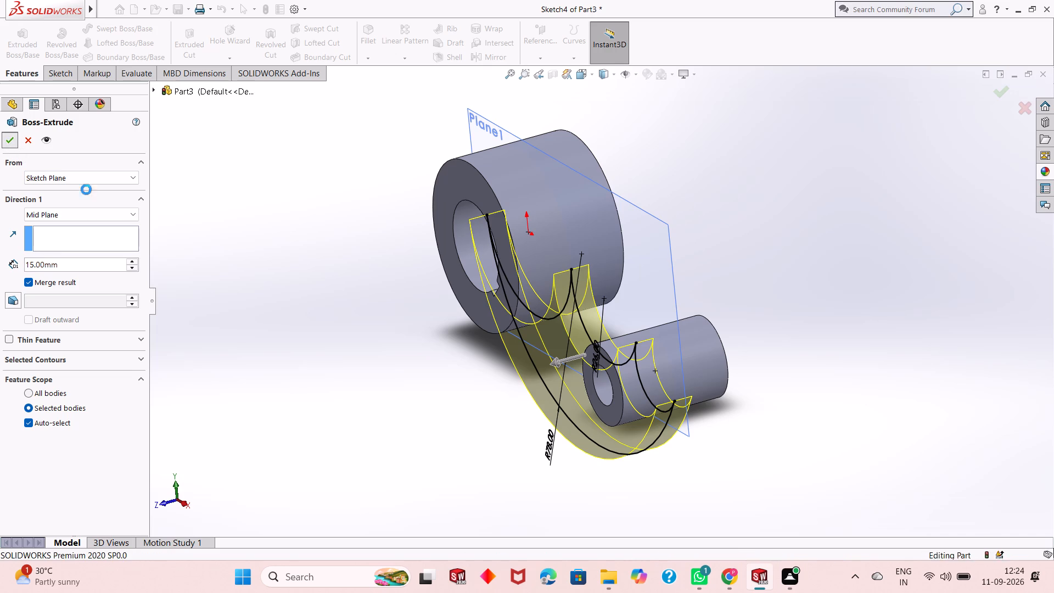
{"action": "middle_click_drag", "start_coordinate": [668, 416], "coordinate": [752, 397]}
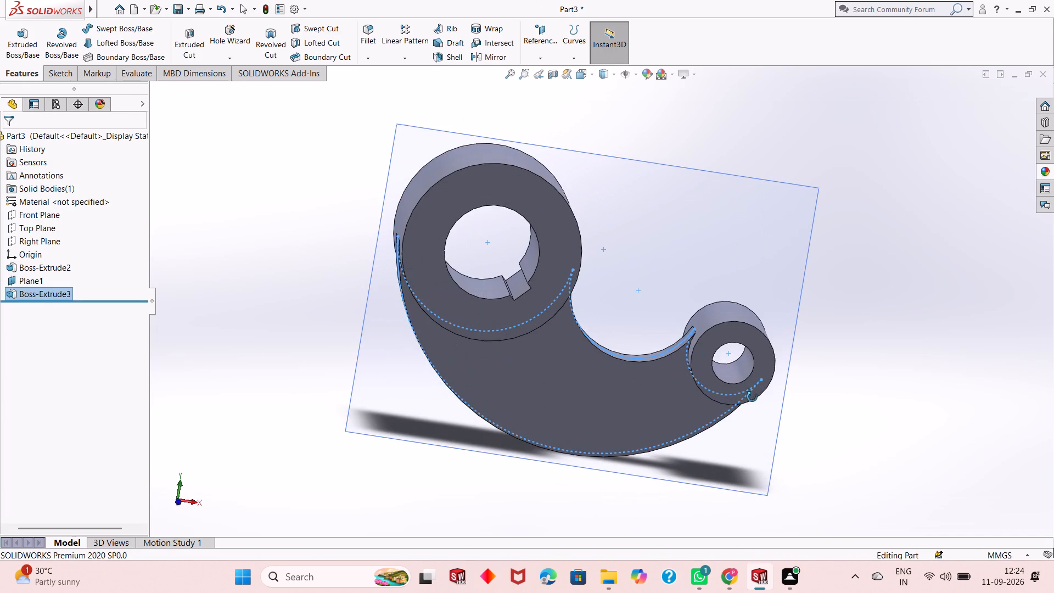
{"action": "middle_click_drag", "start_coordinate": [752, 397], "coordinate": [753, 398]}
{"action": "key", "text": "Escape"}
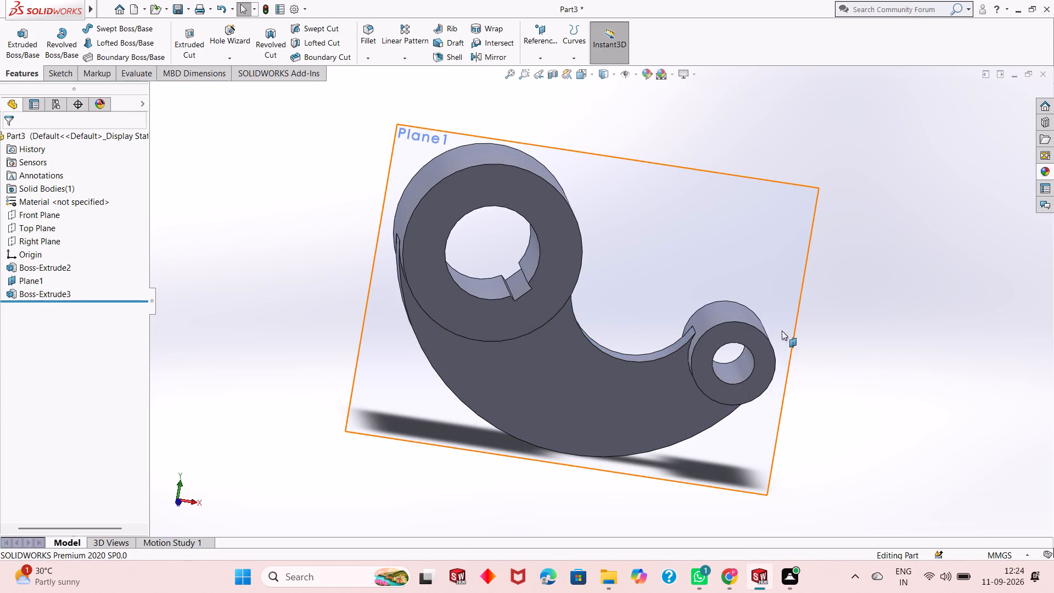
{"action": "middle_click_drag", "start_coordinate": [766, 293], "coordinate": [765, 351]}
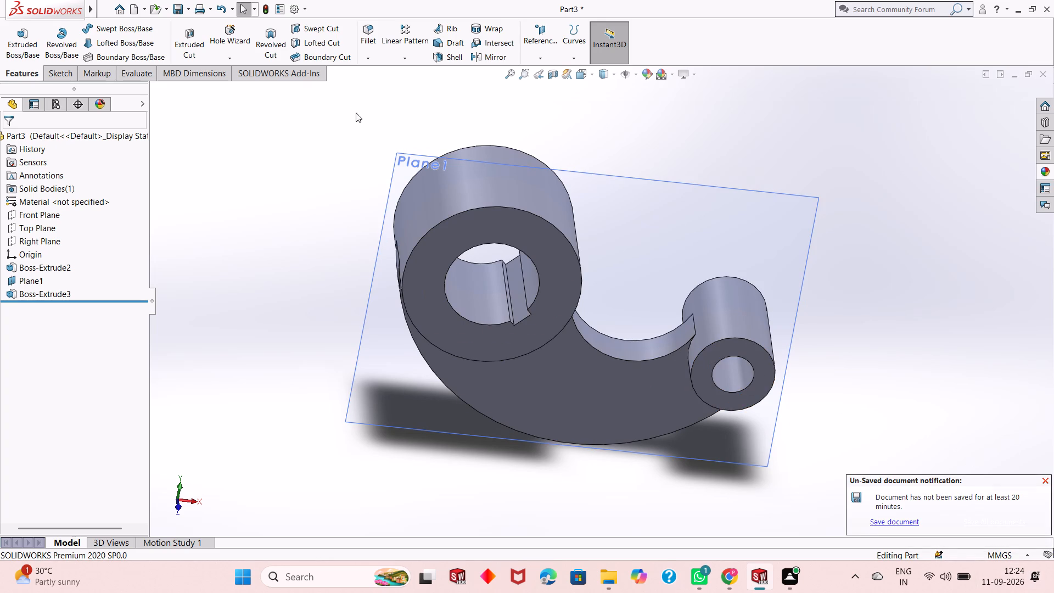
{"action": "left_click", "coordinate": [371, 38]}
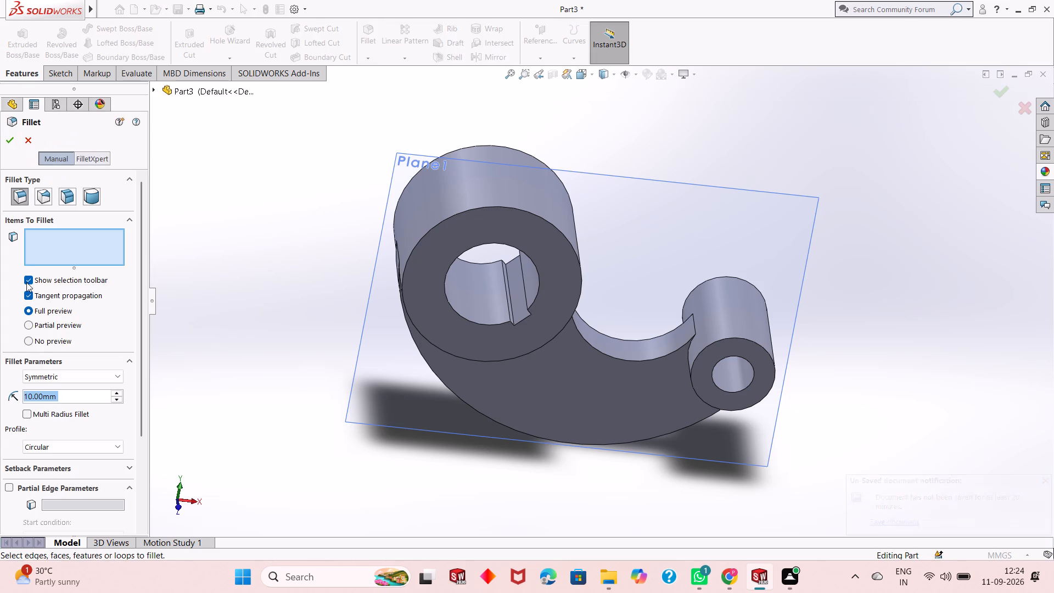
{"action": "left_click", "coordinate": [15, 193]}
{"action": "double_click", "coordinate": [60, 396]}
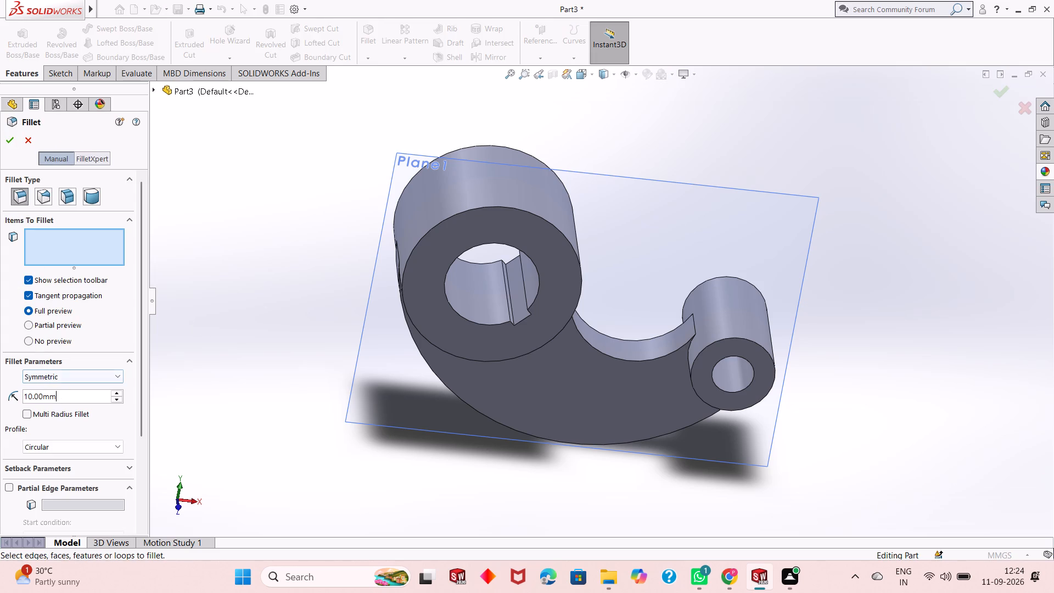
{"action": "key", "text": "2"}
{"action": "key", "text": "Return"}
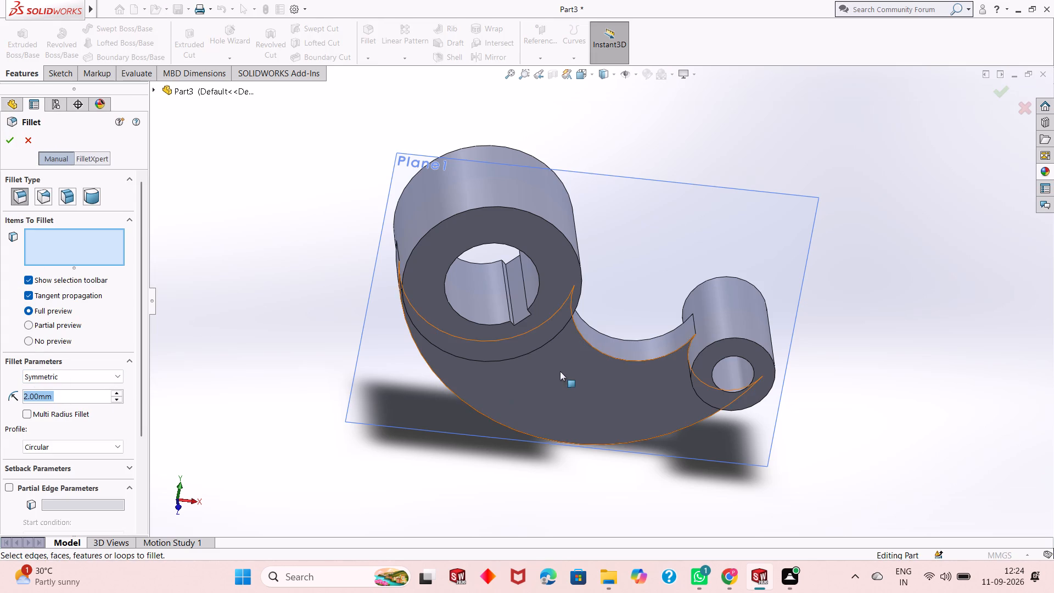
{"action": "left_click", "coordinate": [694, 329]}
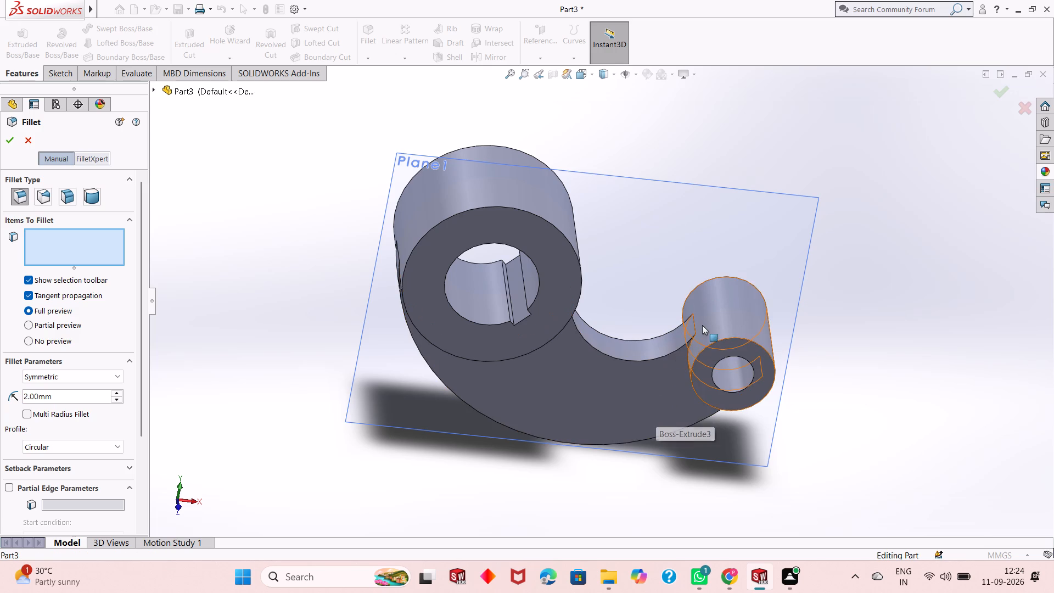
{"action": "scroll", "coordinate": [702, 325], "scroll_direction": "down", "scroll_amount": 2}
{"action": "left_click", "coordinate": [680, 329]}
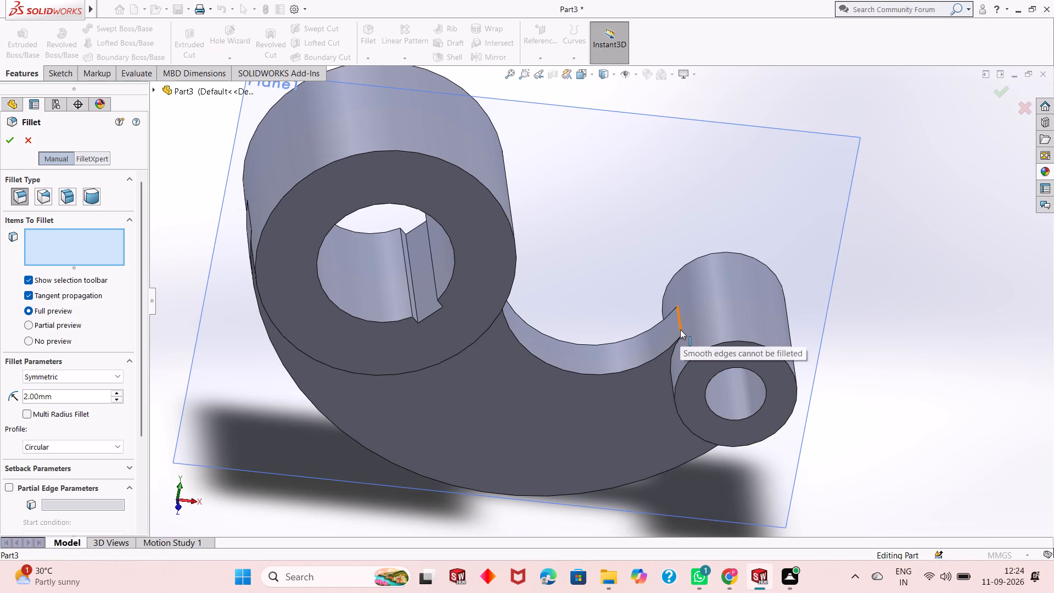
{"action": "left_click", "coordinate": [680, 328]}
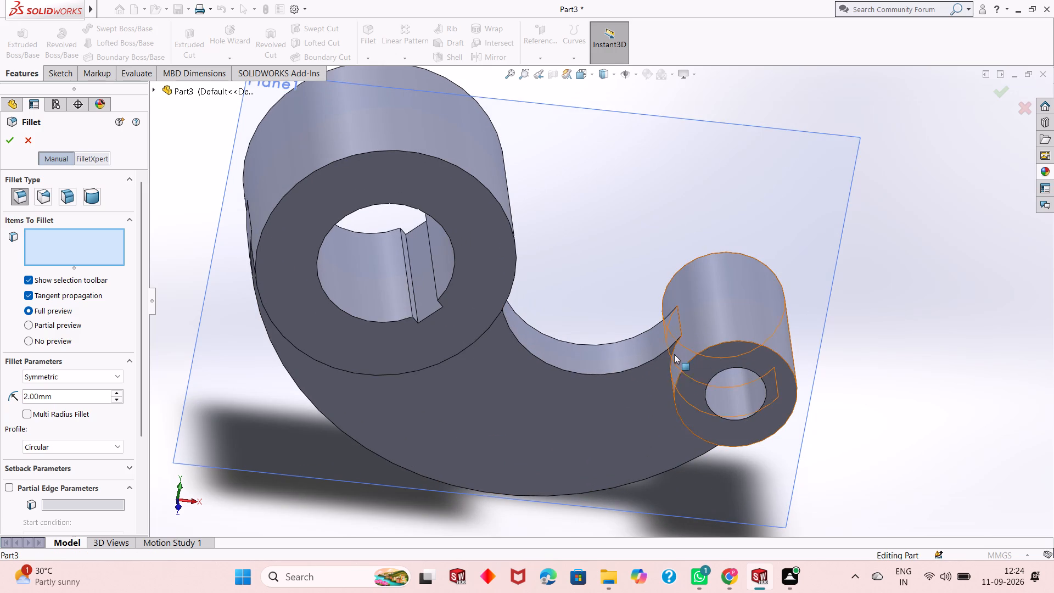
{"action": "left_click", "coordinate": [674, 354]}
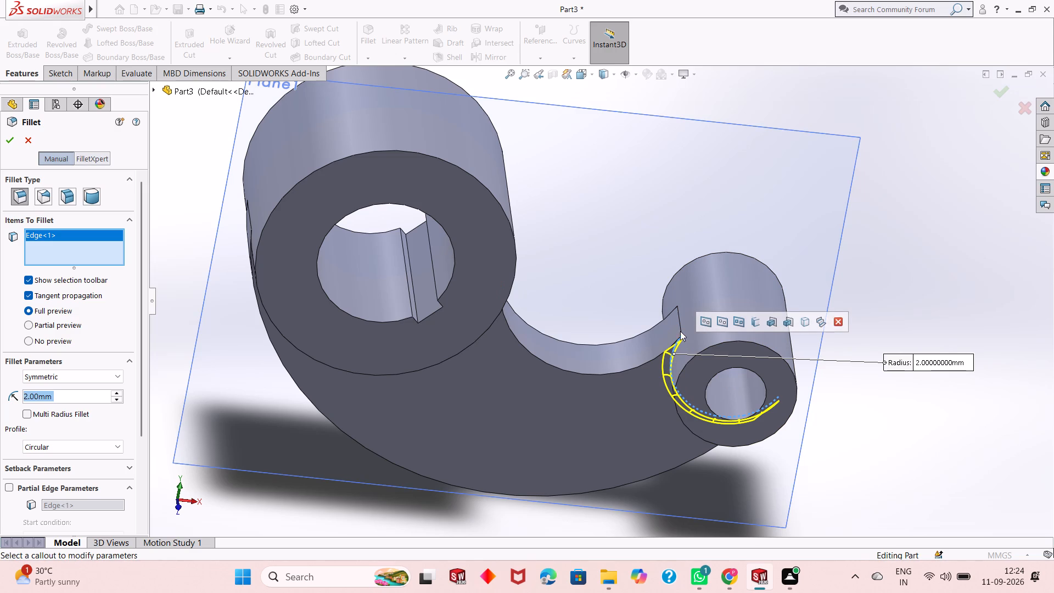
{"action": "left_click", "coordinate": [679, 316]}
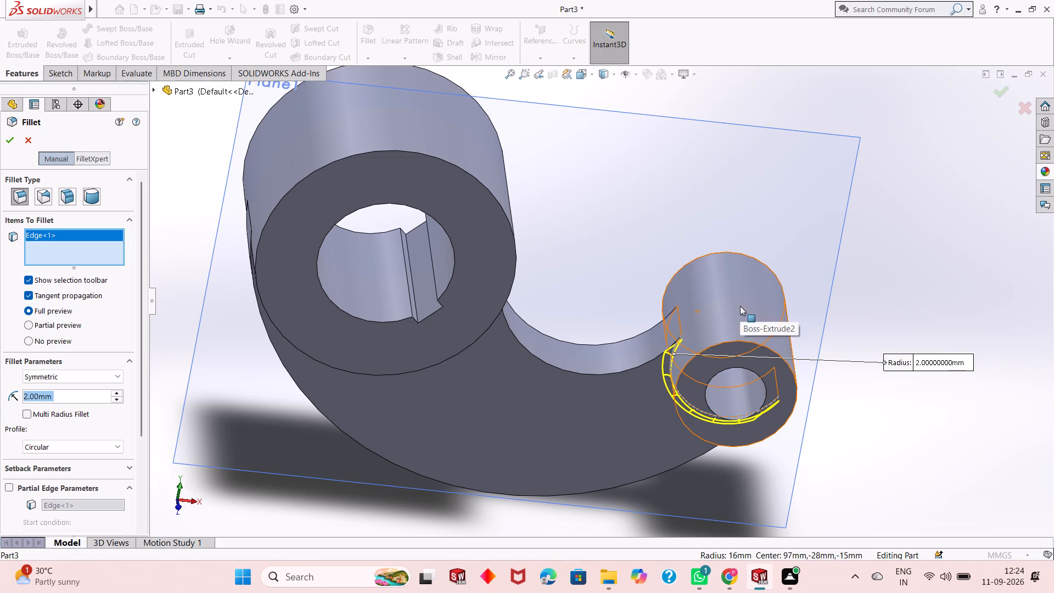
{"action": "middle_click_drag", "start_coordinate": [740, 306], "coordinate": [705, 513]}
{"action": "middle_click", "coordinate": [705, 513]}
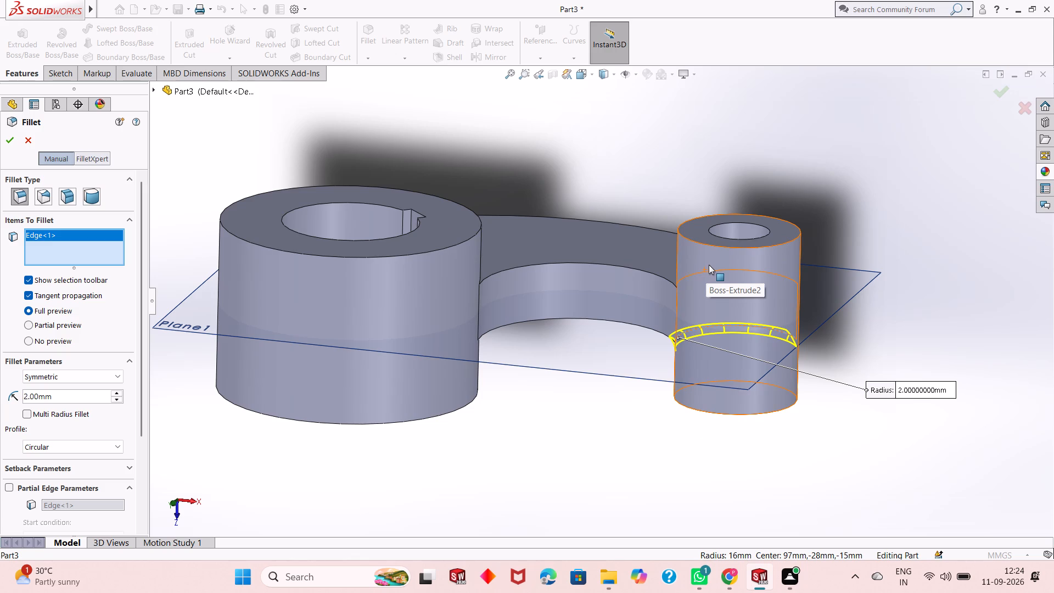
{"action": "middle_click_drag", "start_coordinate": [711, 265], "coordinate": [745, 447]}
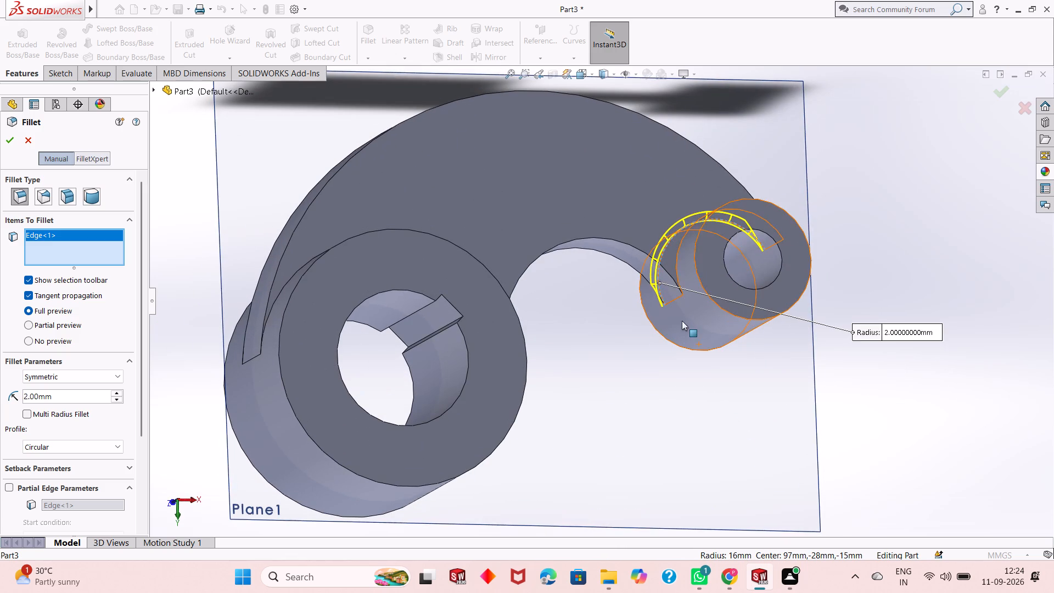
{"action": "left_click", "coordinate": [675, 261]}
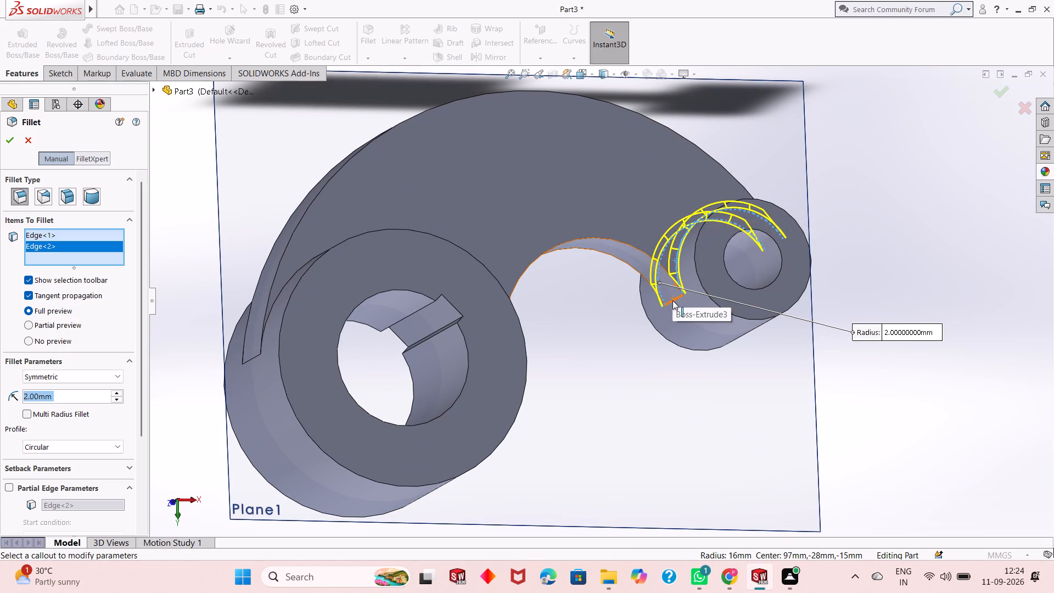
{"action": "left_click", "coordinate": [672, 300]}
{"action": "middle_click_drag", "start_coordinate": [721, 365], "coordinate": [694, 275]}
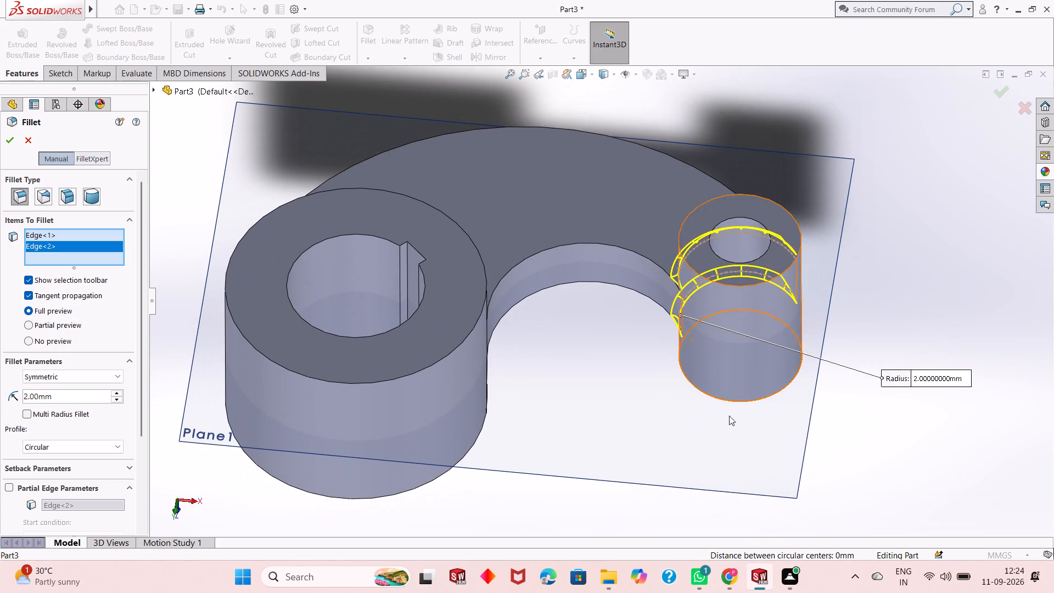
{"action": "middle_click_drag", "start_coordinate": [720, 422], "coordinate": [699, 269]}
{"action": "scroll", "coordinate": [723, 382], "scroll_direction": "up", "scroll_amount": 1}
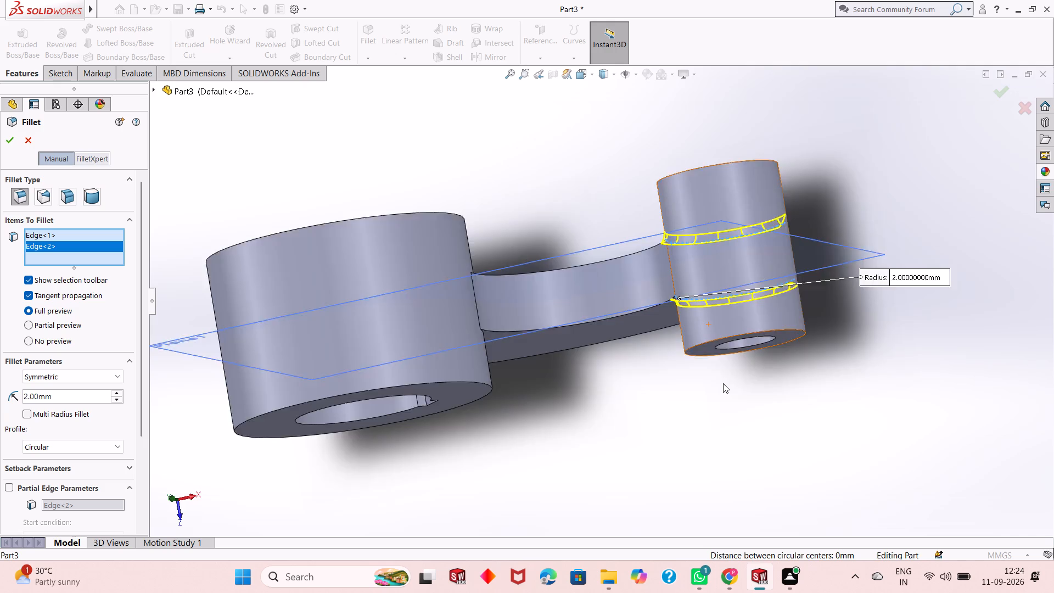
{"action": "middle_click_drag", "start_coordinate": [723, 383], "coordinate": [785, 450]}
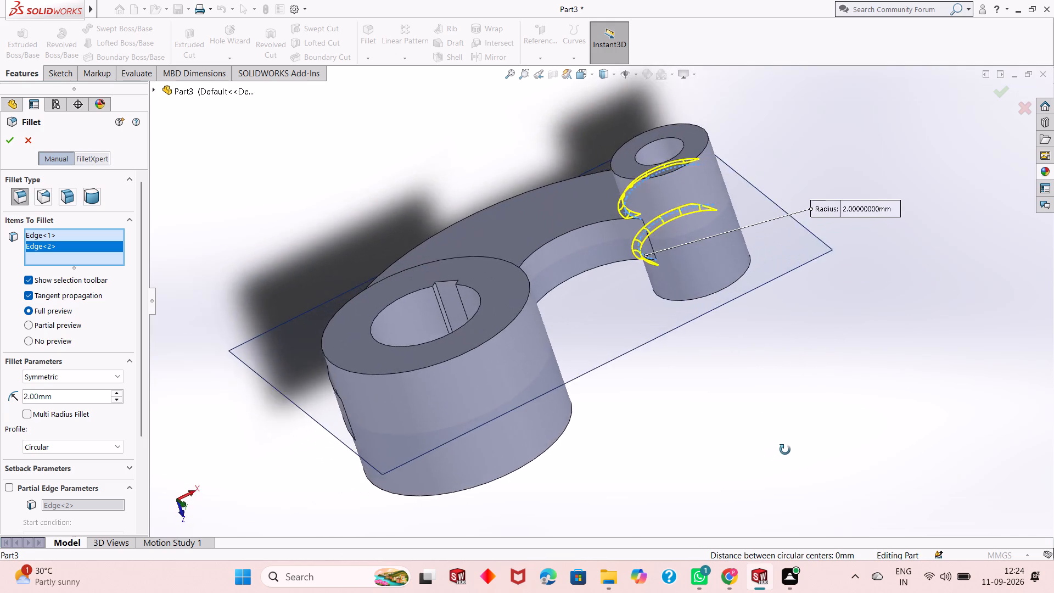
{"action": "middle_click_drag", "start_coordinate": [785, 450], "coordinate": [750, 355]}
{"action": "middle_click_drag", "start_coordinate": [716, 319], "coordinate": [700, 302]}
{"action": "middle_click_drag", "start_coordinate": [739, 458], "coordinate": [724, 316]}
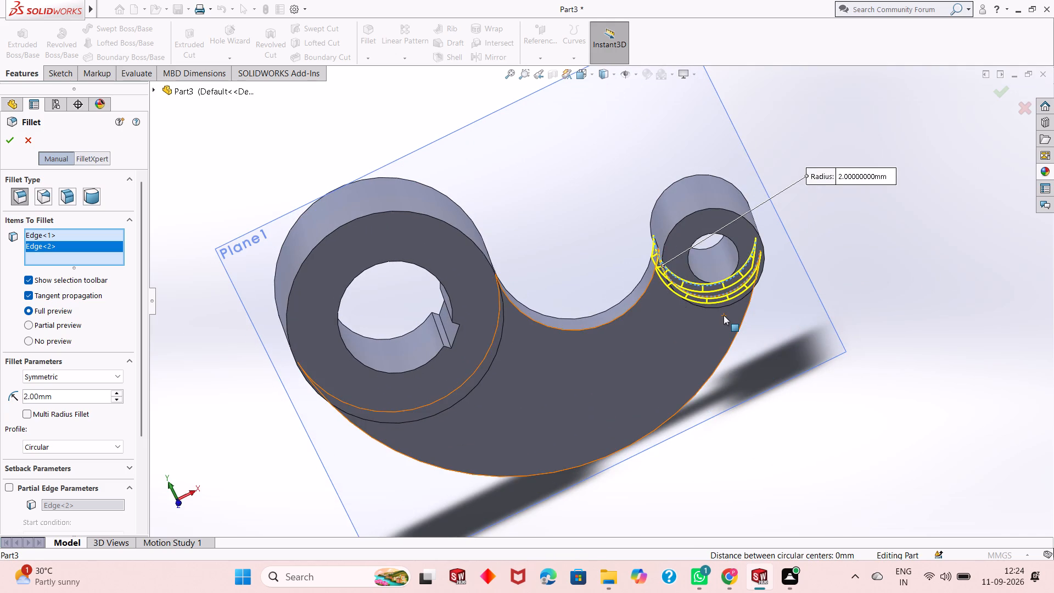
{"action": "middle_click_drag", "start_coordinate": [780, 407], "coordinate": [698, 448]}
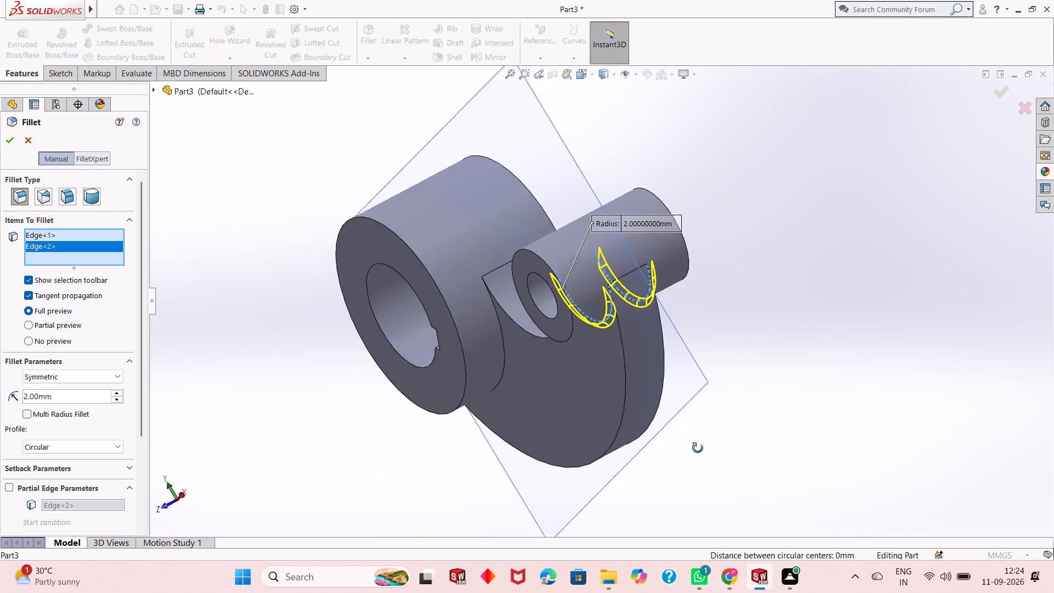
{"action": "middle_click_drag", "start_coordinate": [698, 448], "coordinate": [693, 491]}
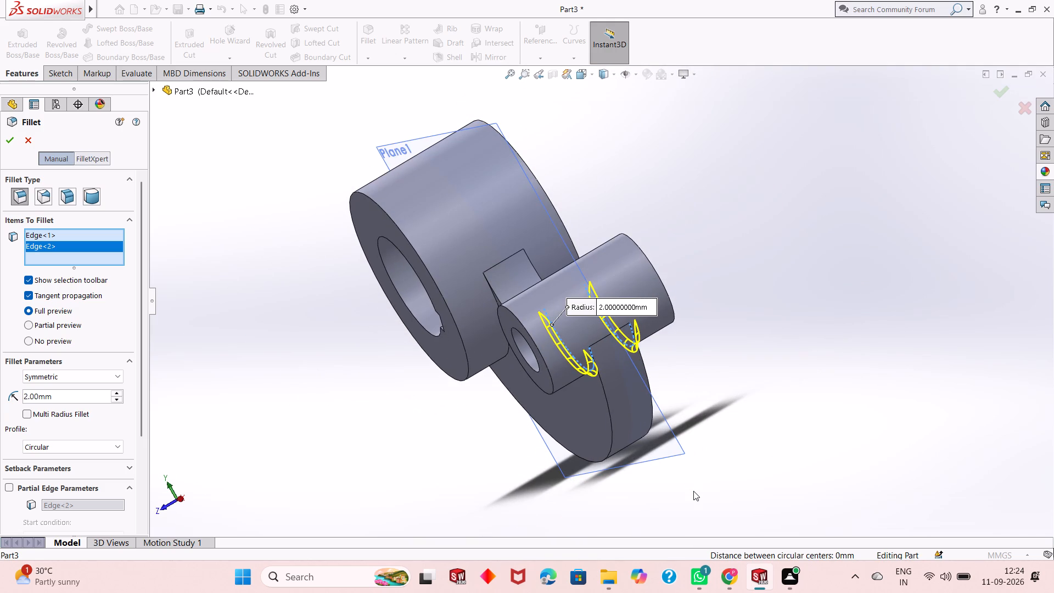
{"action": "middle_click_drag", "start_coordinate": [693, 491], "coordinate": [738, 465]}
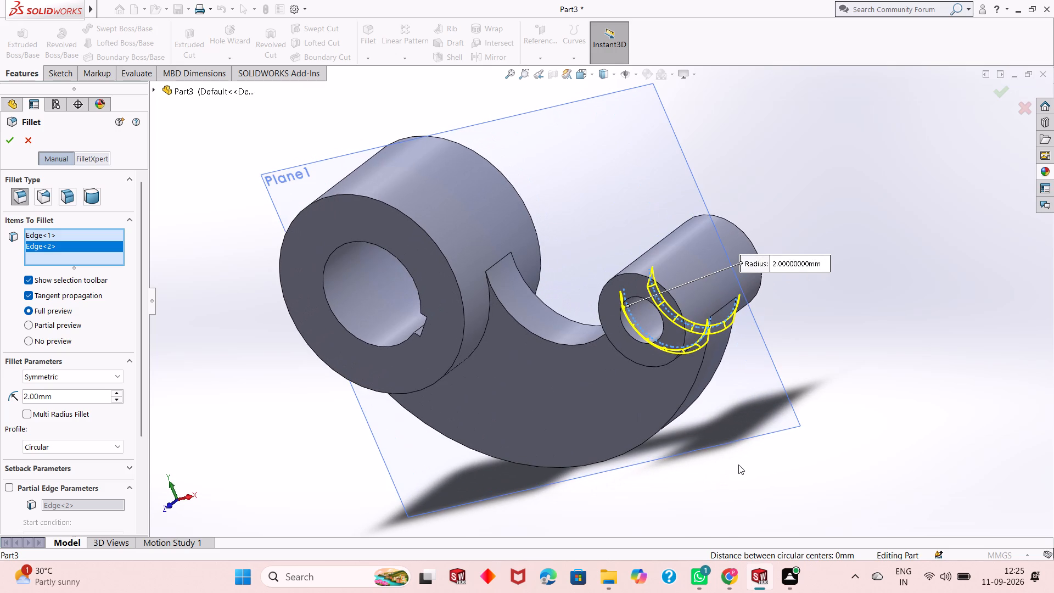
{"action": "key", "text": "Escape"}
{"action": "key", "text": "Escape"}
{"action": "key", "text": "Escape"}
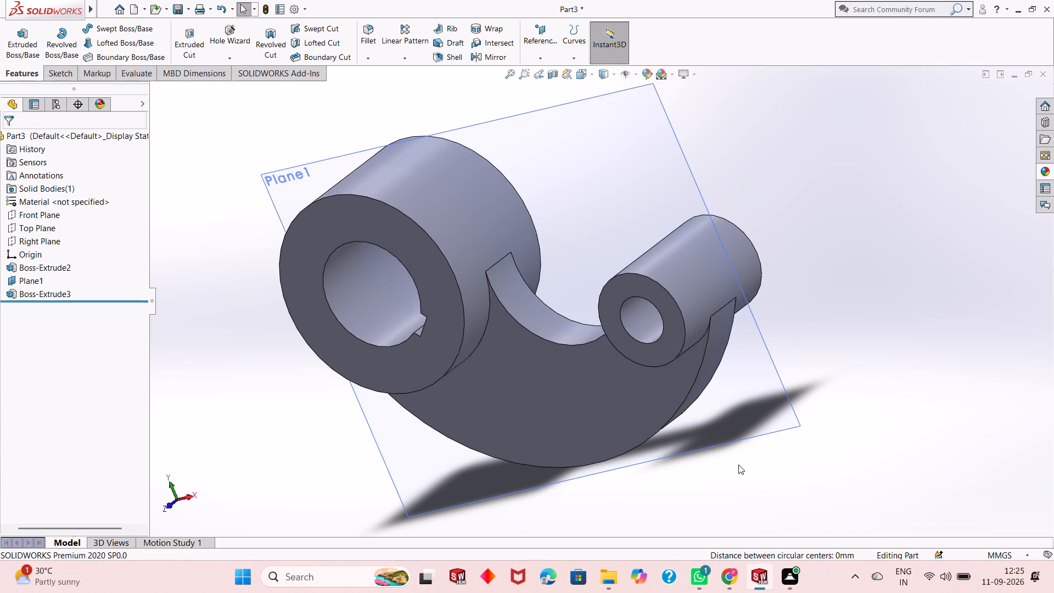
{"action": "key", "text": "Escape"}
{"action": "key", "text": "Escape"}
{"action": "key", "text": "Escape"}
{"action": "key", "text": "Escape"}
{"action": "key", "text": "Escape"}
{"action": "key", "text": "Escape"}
Start a new sketch on the web's front face, viewed normal to the sketch plane.
{"action": "left_click", "coordinate": [588, 419]}
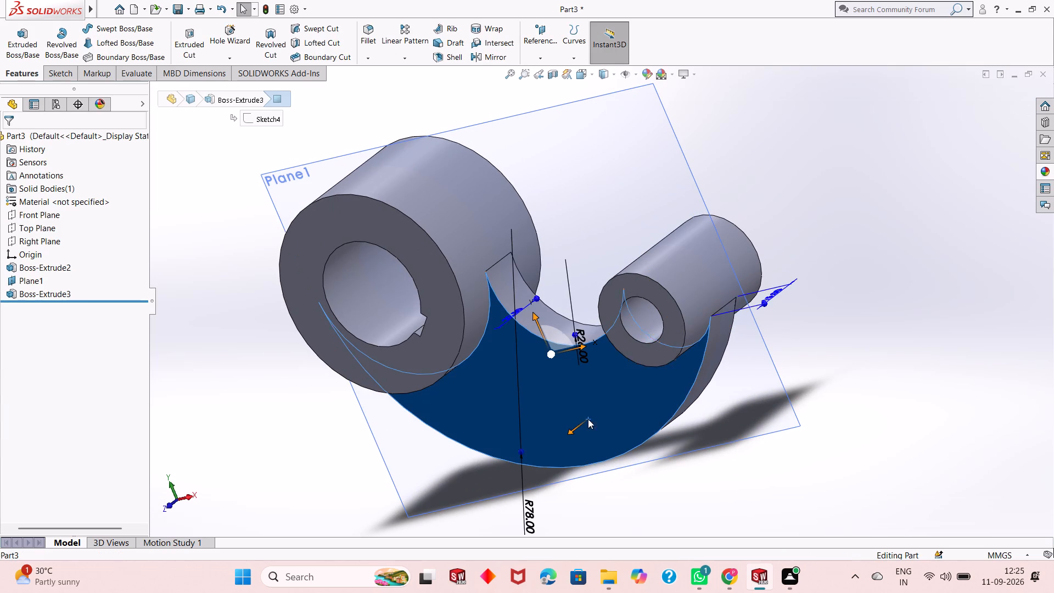
{"action": "left_click_drag", "start_coordinate": [639, 390], "coordinate": [644, 389]}
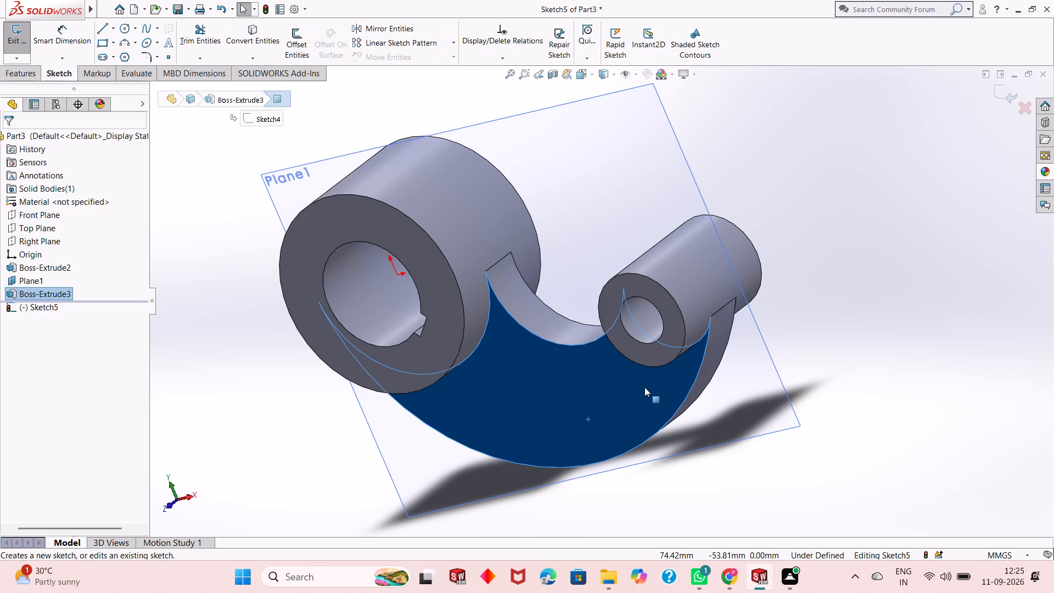
{"action": "key", "text": "ctrl+8"}
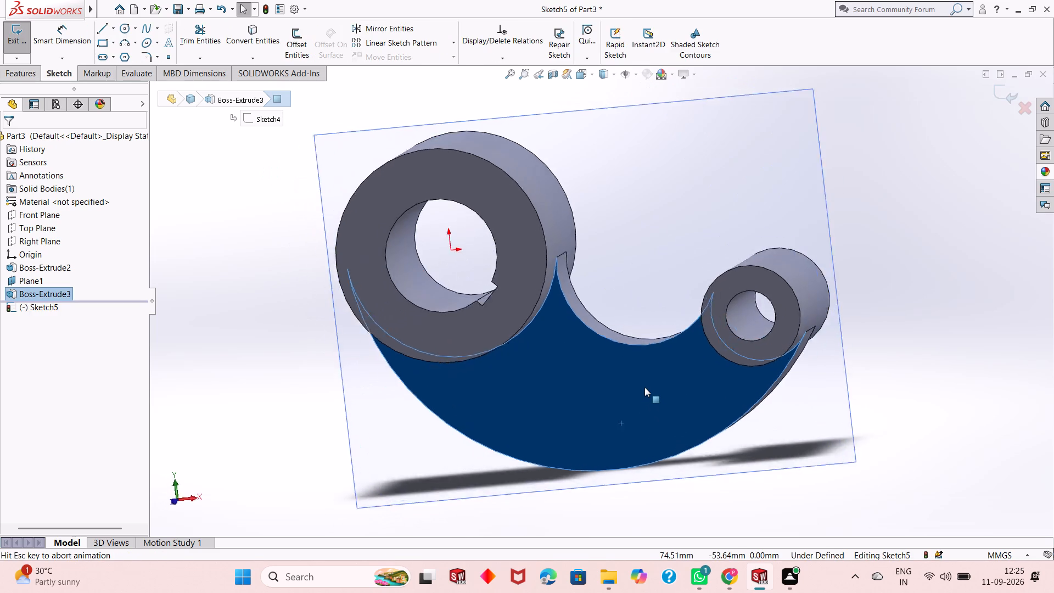
{"action": "key", "text": "Escape"}
{"action": "right_click", "coordinate": [763, 193]}
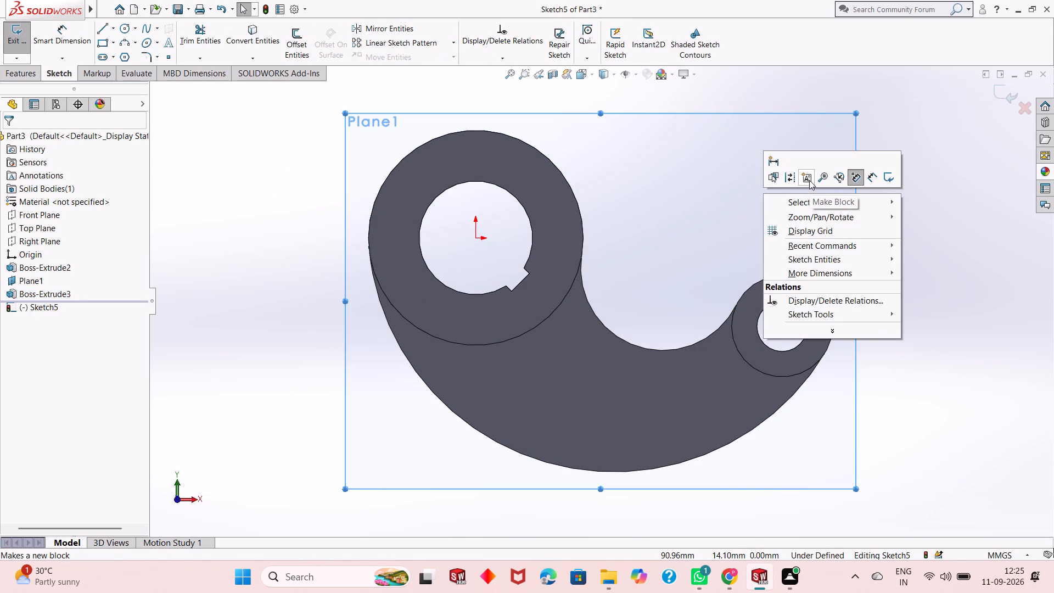
{"action": "key", "text": "Escape"}
{"action": "key", "text": "Escape"}
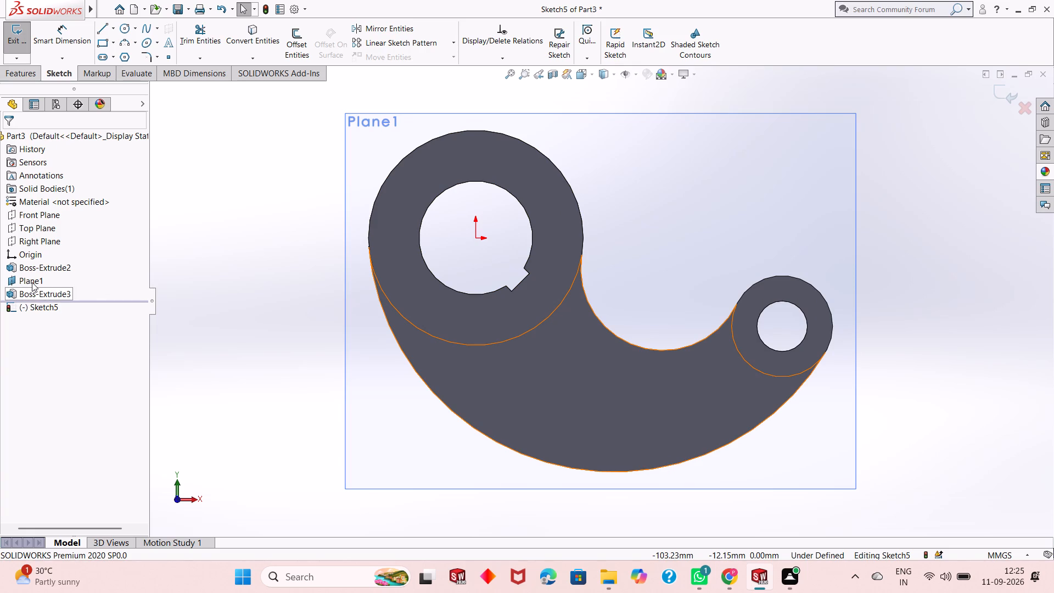
Hide Plane1.
{"action": "left_click", "coordinate": [32, 282]}
{"action": "left_click", "coordinate": [54, 265]}
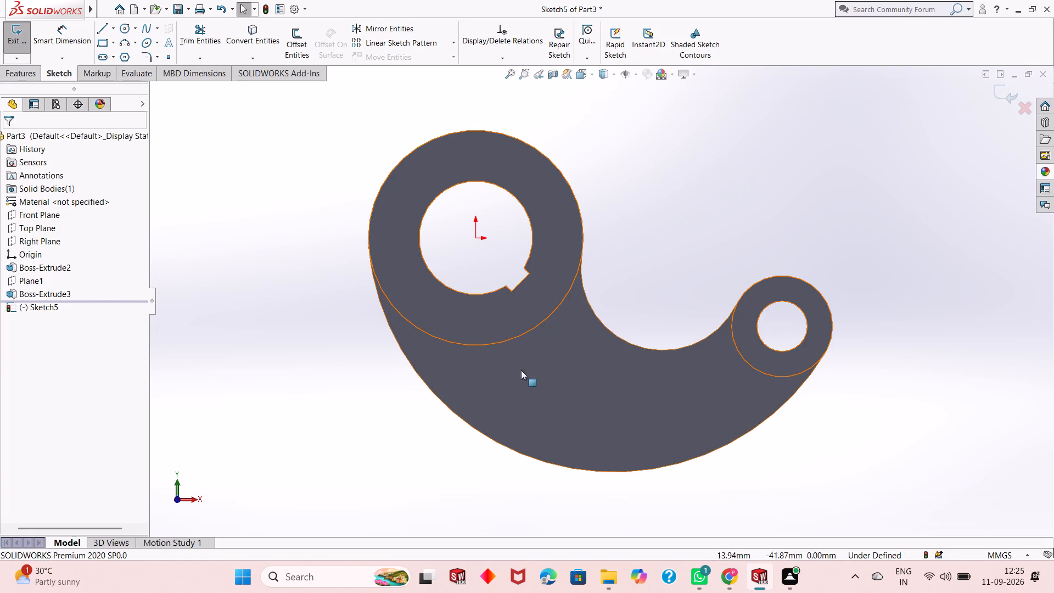
{"action": "key", "text": "Escape"}
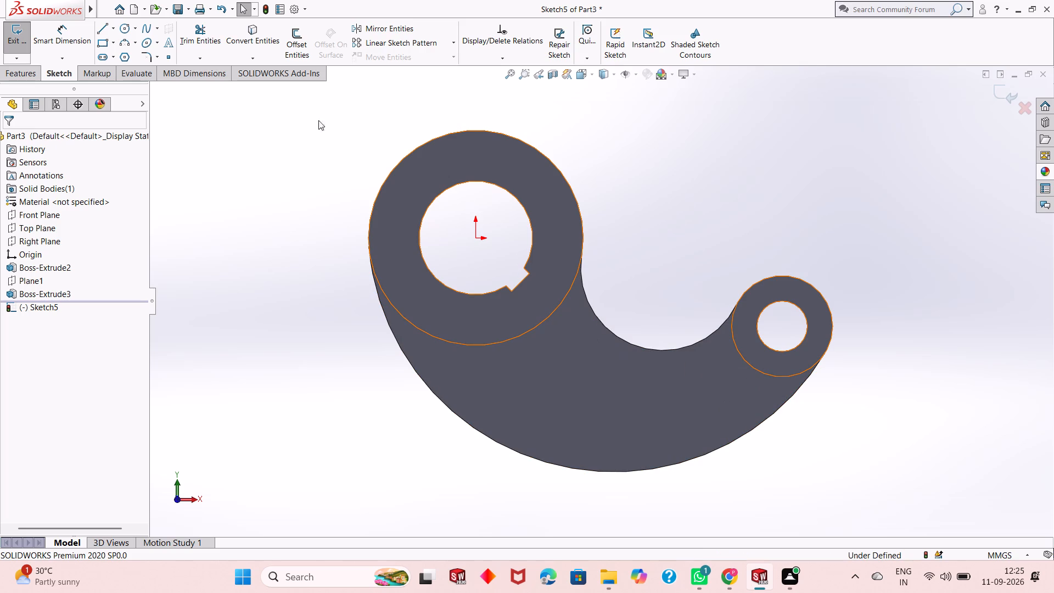
Offset the web's concave R26 edge 3 mm inward onto the web face, with the offset dimension added.
{"action": "left_click", "coordinate": [293, 53]}
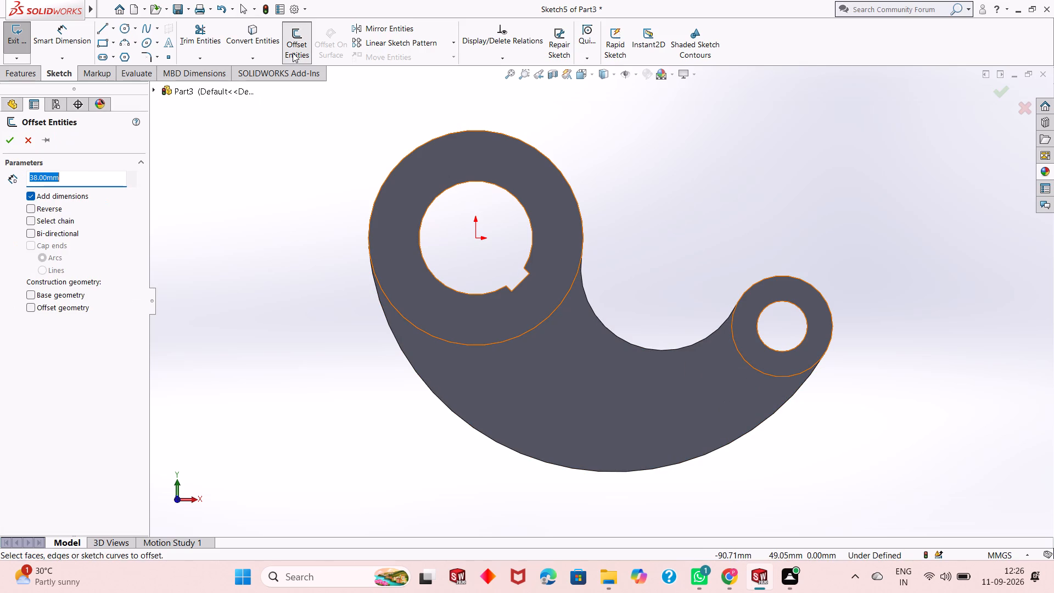
{"action": "left_click", "coordinate": [622, 338]}
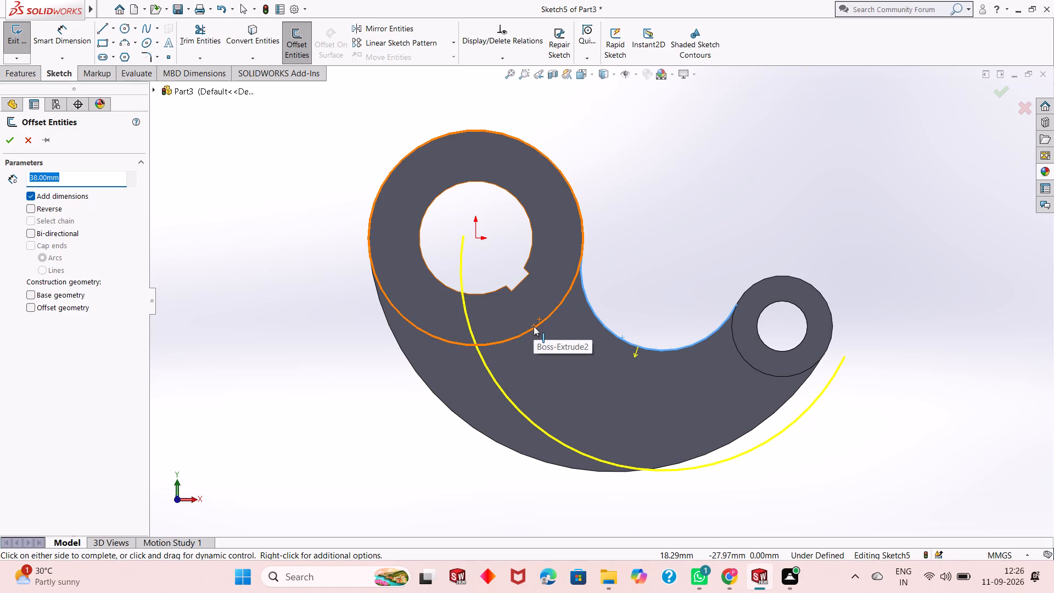
{"action": "key", "text": "3"}
{"action": "key", "text": "Return"}
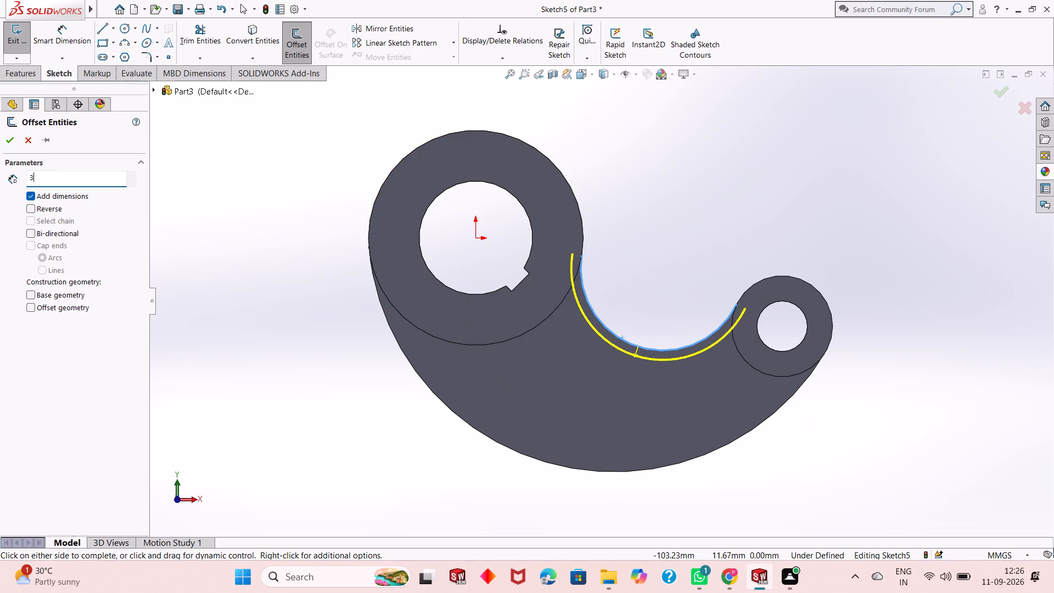
{"action": "left_click", "coordinate": [527, 332]}
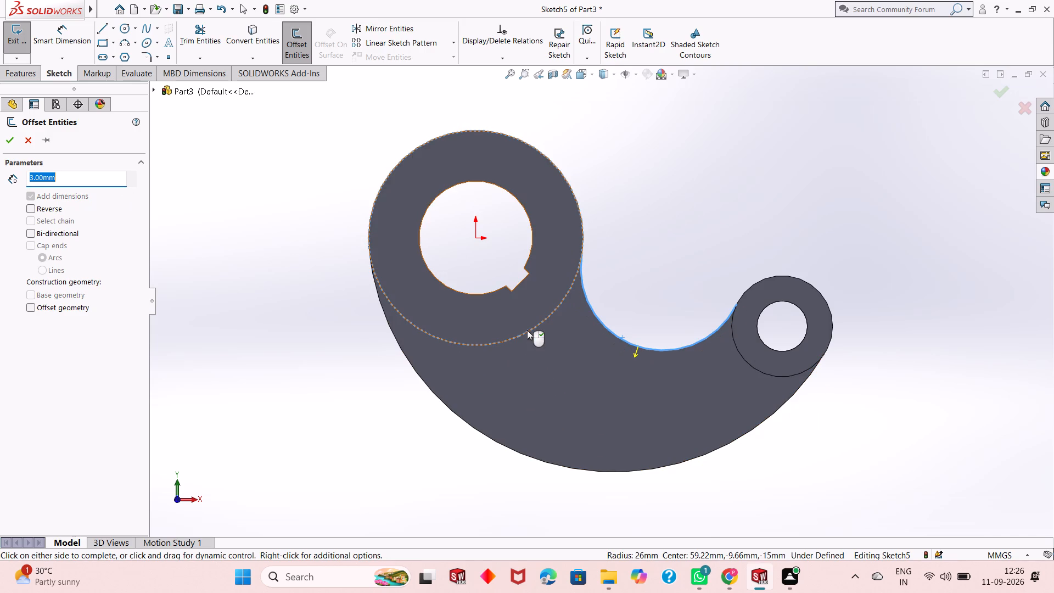
{"action": "key", "text": "Escape"}
{"action": "key", "text": "Escape"}
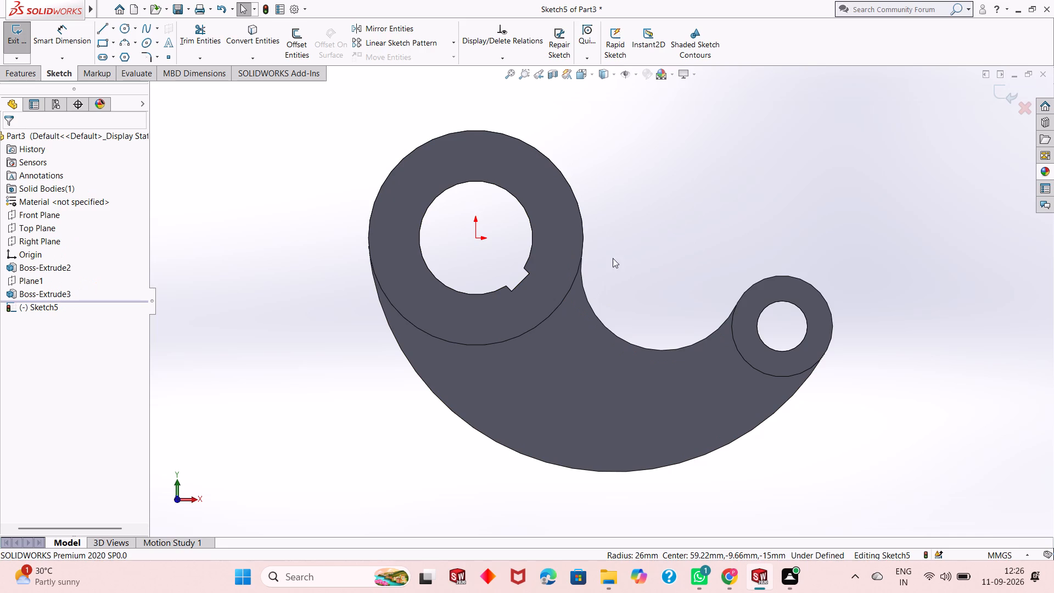
{"action": "middle_click_drag", "start_coordinate": [646, 256], "coordinate": [622, 286]}
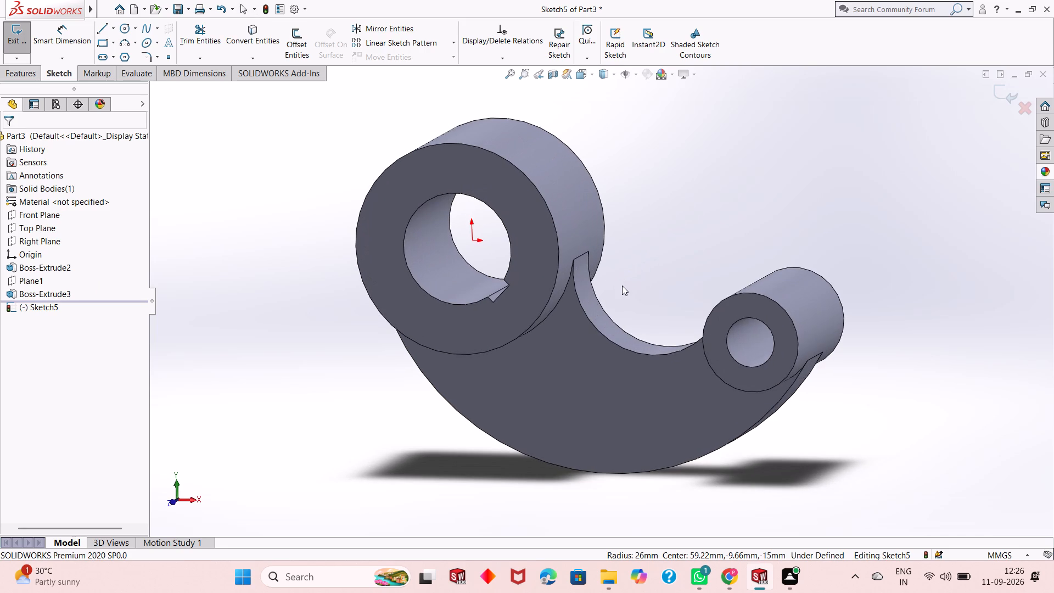
{"action": "key", "text": "ctrl+8"}
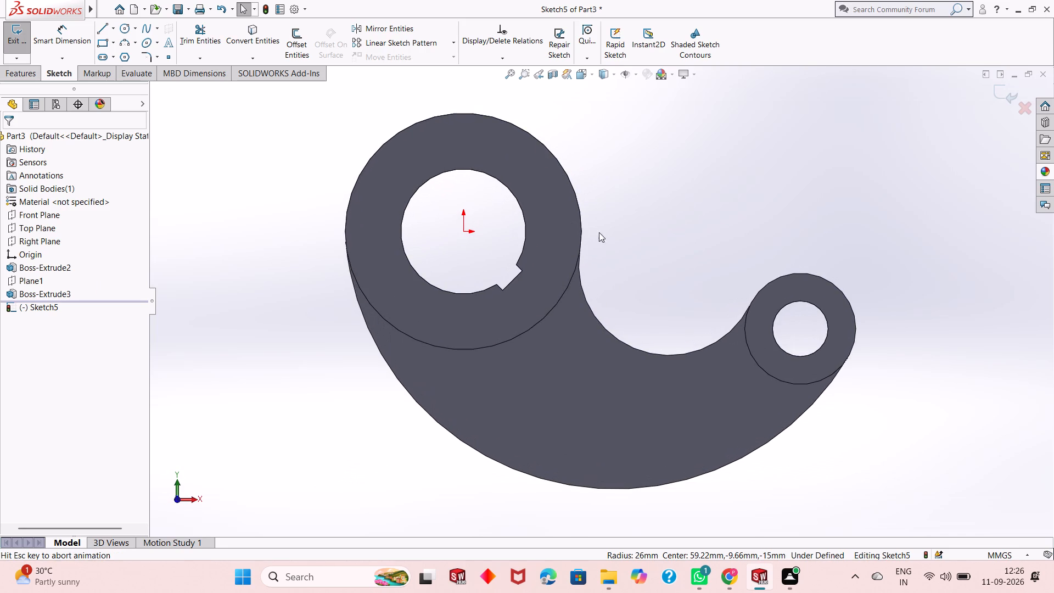
{"action": "left_click", "coordinate": [301, 46]}
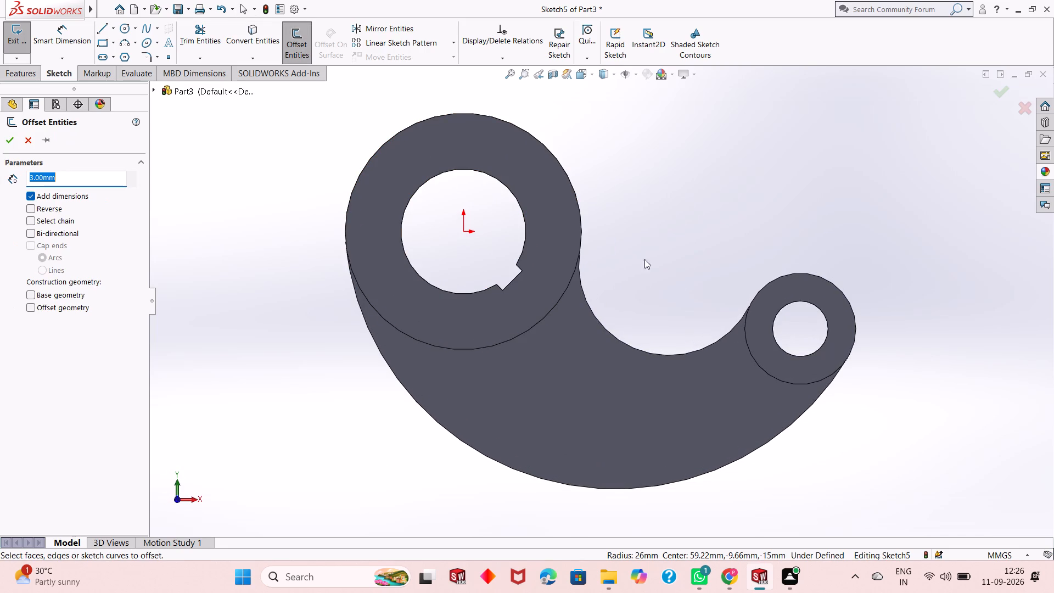
{"action": "left_click", "coordinate": [642, 350]}
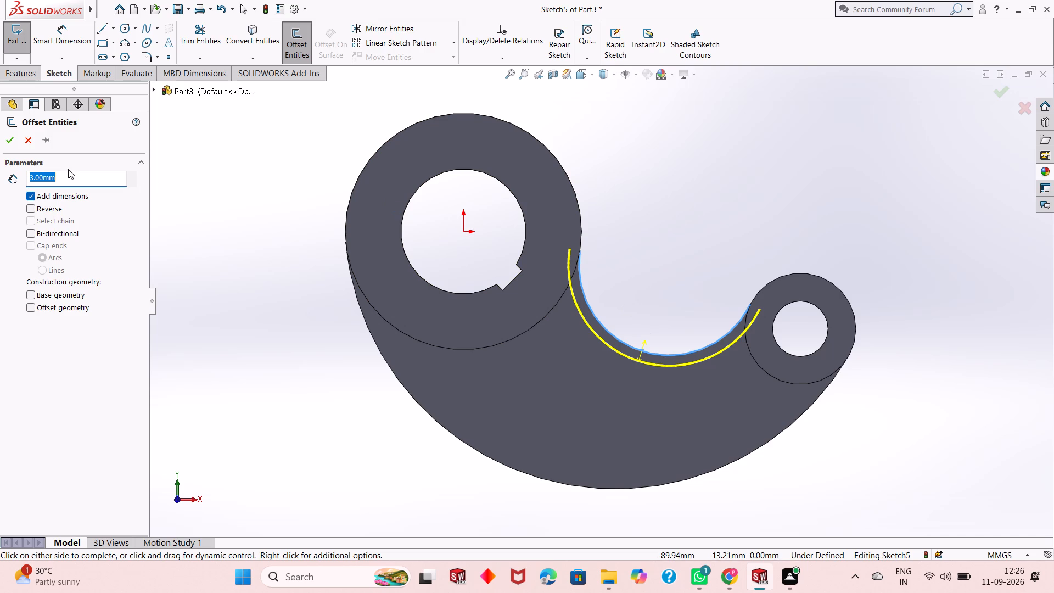
{"action": "left_click", "coordinate": [6, 147]}
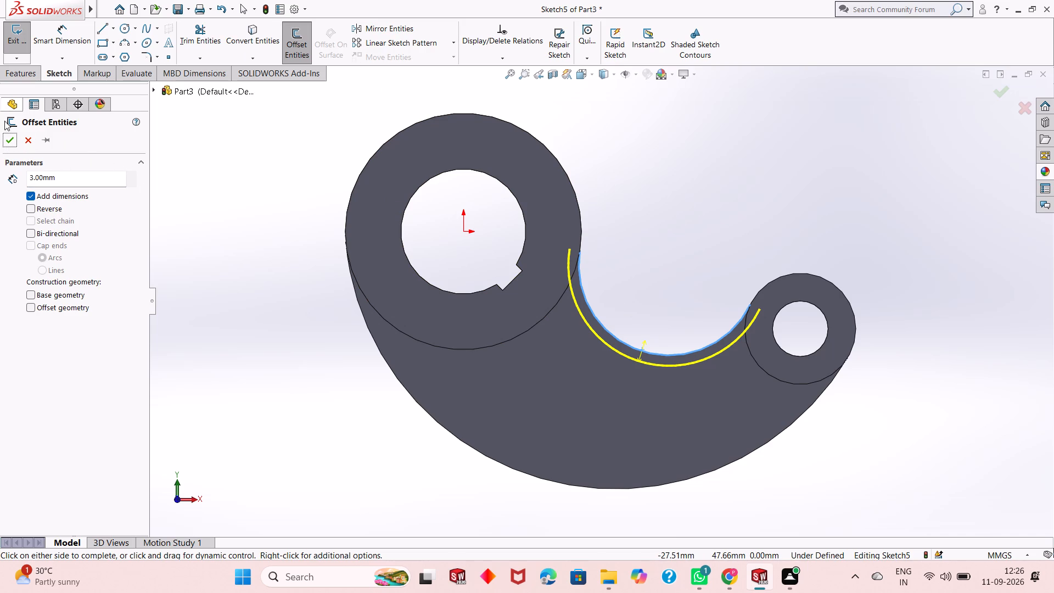
{"action": "left_click", "coordinate": [7, 138]}
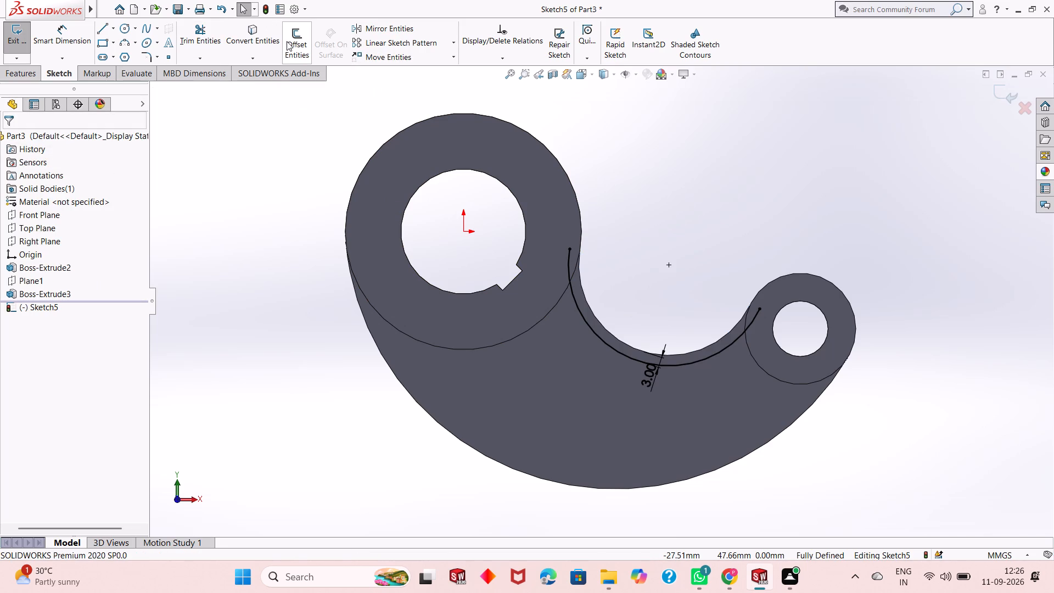
Offset the larger ring's outer circular edge 3 mm outward.
{"action": "left_click", "coordinate": [288, 42]}
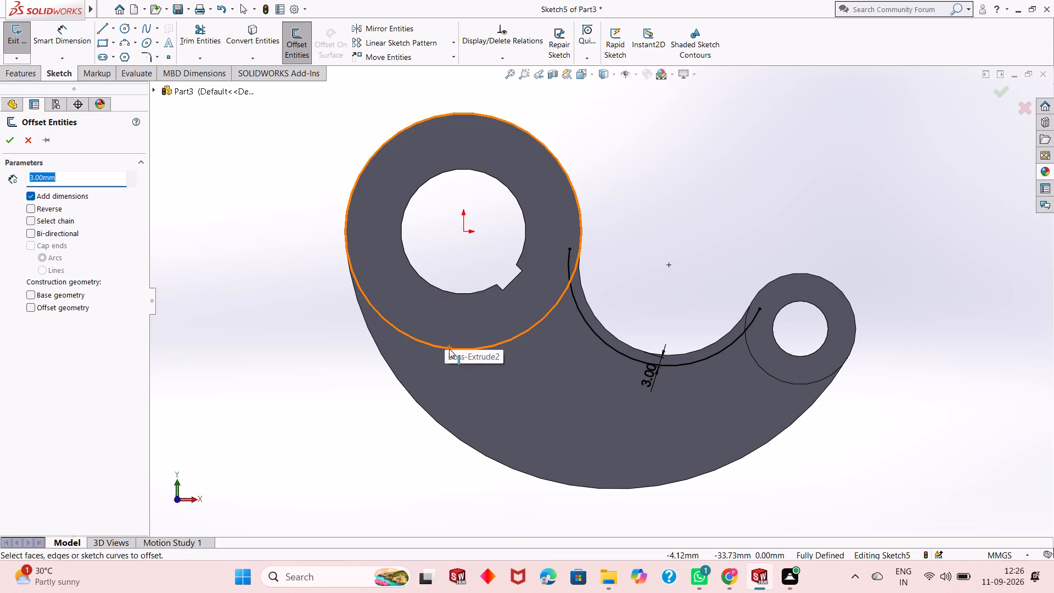
{"action": "left_click", "coordinate": [508, 339]}
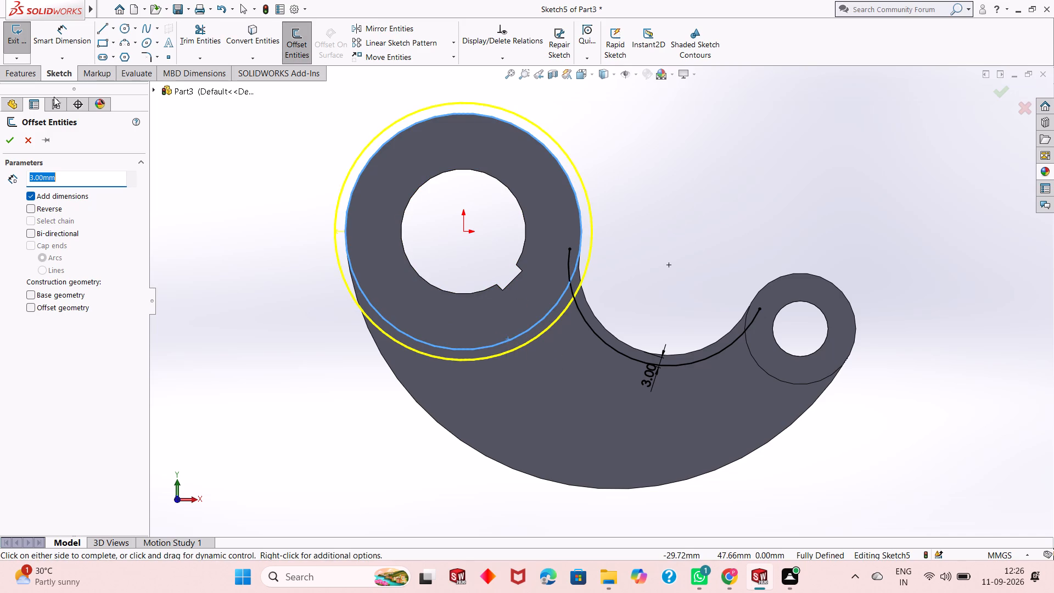
{"action": "left_click", "coordinate": [7, 139]}
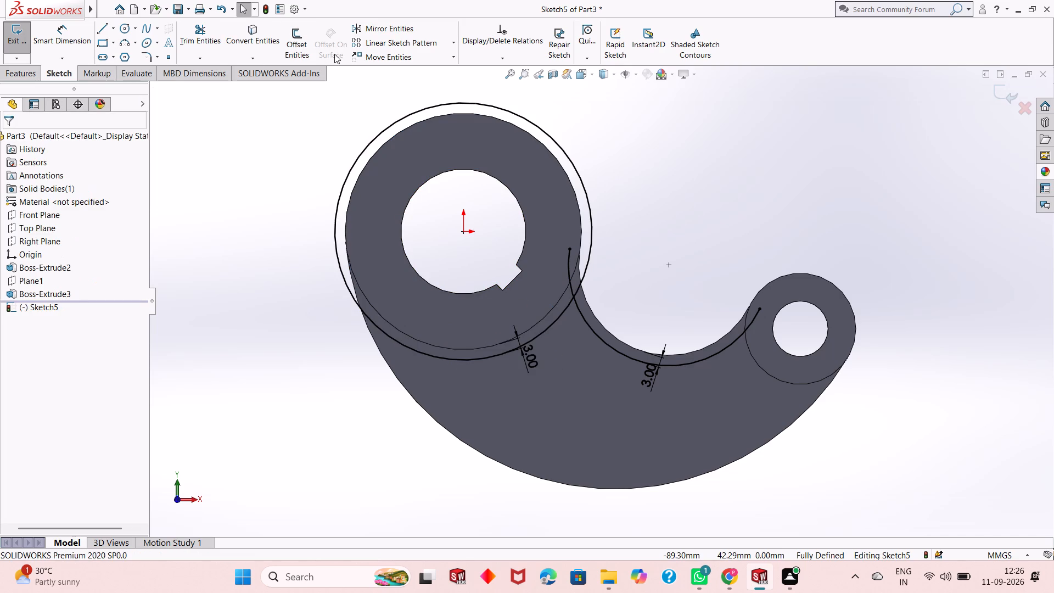
Offset the web's lower R78 edge 3 mm in the reversed direction, inward onto the web face.
{"action": "left_click", "coordinate": [291, 51]}
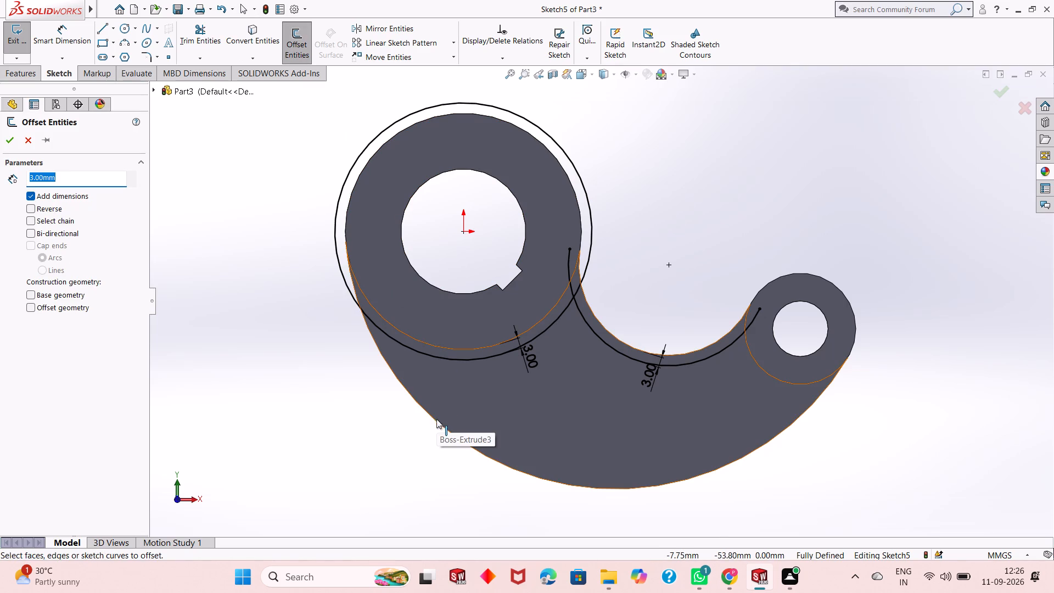
{"action": "left_click", "coordinate": [436, 423]}
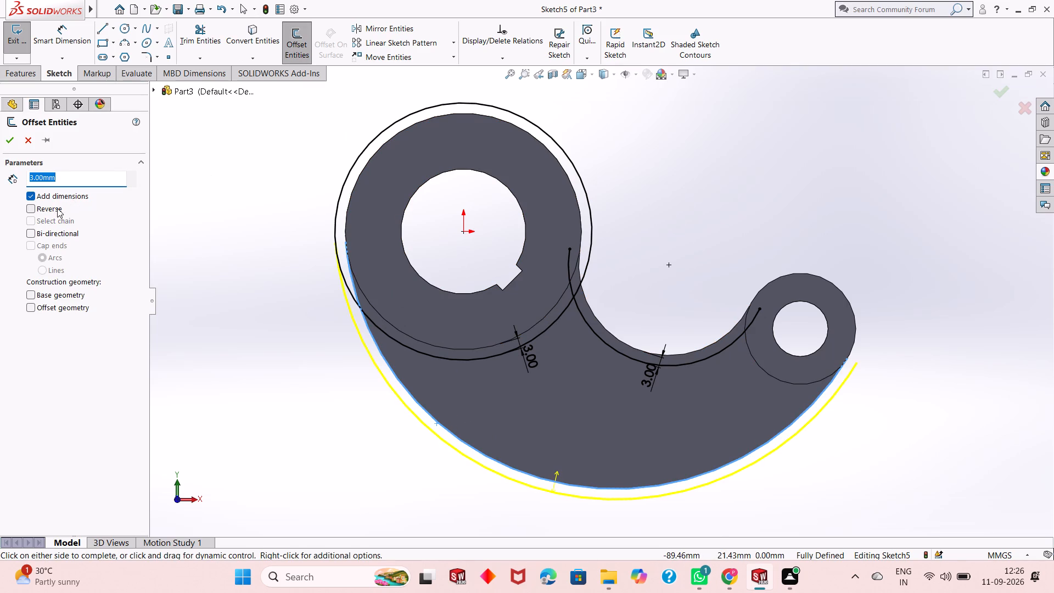
{"action": "left_click", "coordinate": [51, 210]}
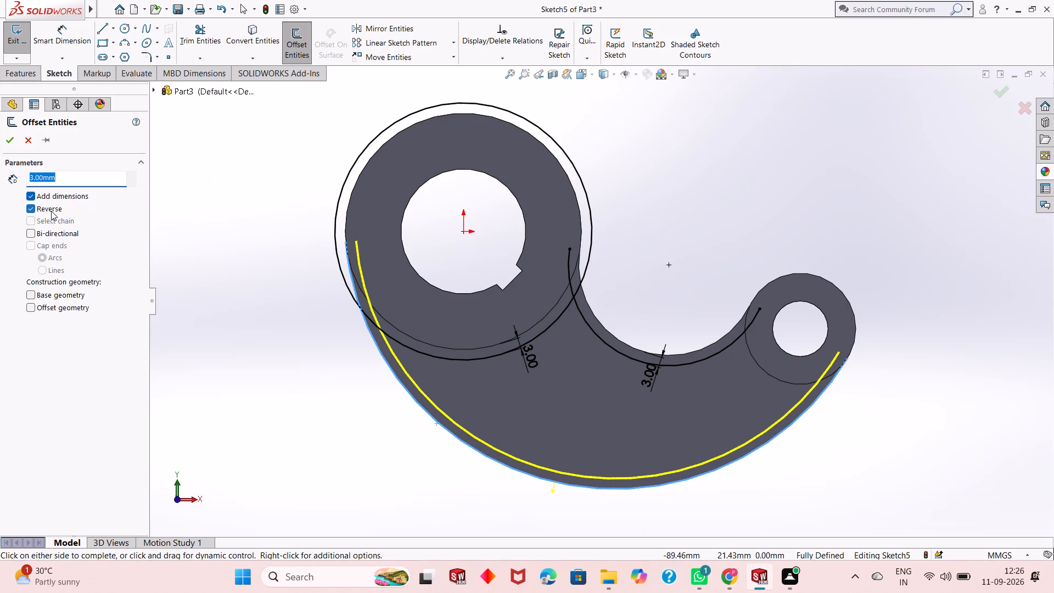
{"action": "left_click", "coordinate": [8, 146]}
Offset the smaller ring's outer circular edge 3 mm outward.
{"action": "left_click", "coordinate": [292, 34]}
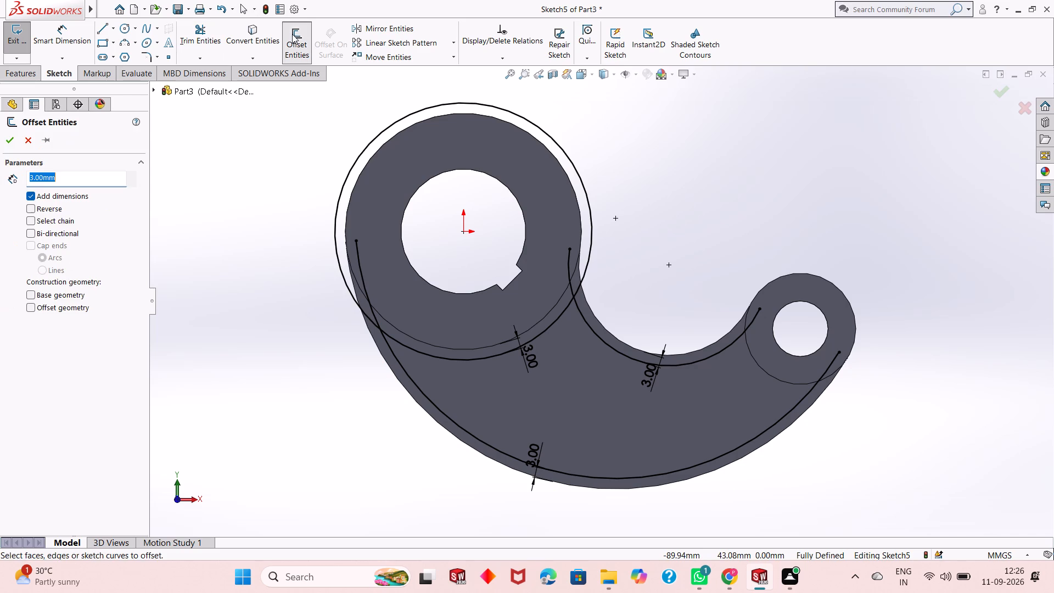
{"action": "left_click", "coordinate": [764, 369]}
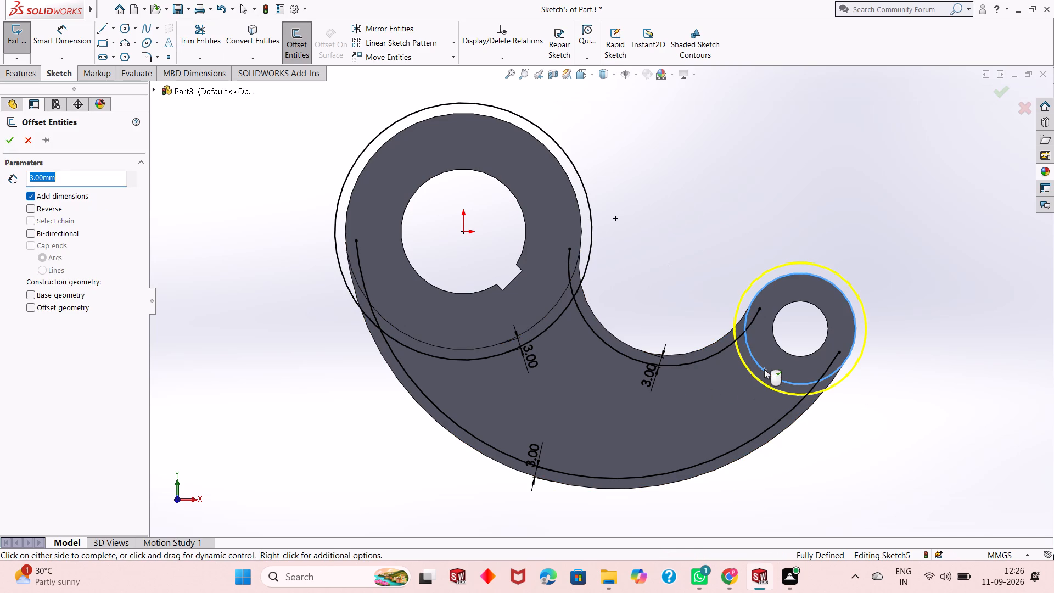
{"action": "left_click", "coordinate": [6, 145]}
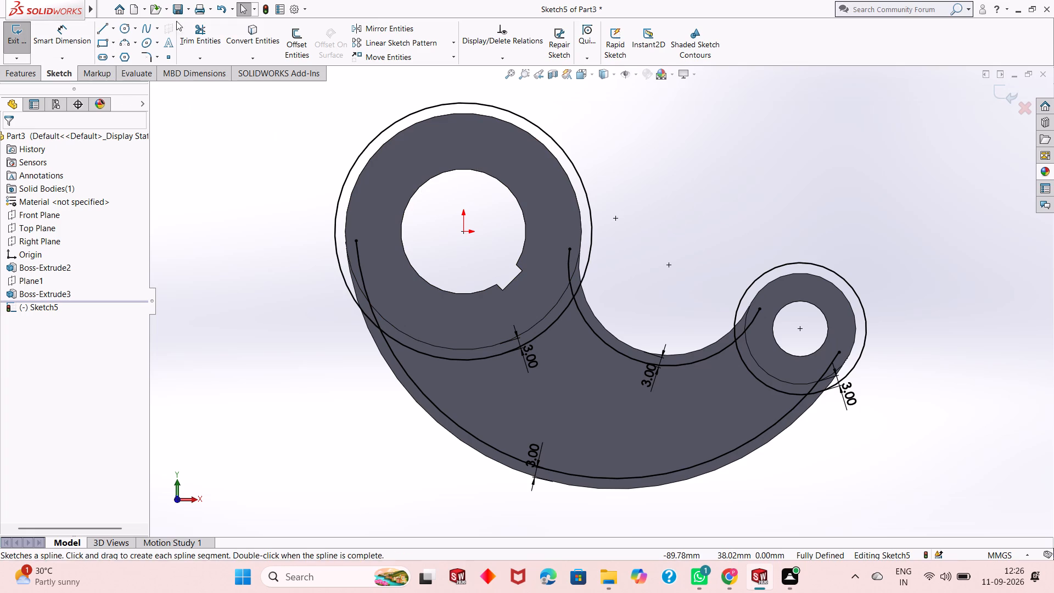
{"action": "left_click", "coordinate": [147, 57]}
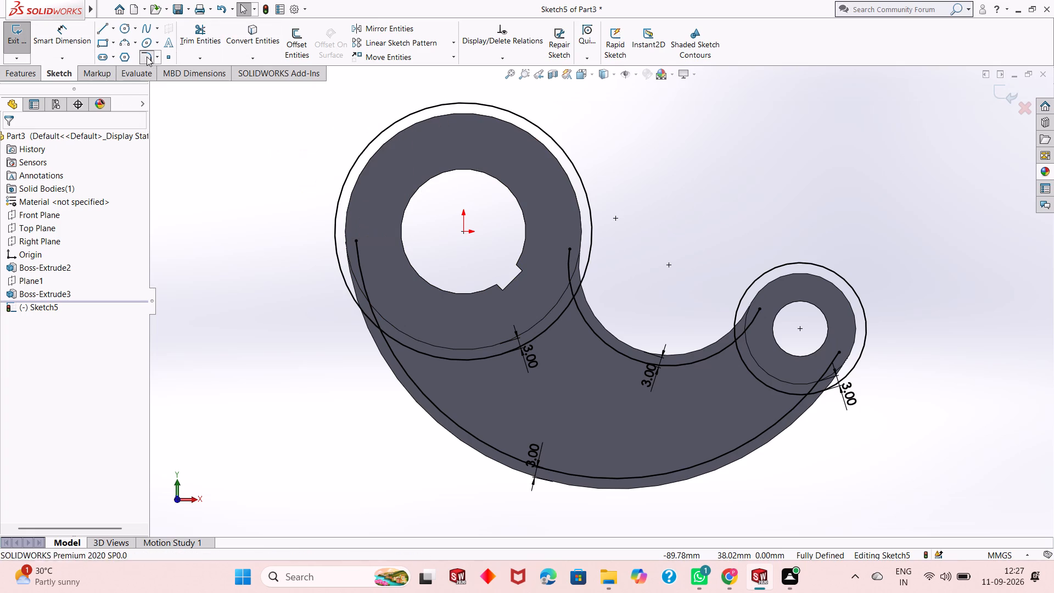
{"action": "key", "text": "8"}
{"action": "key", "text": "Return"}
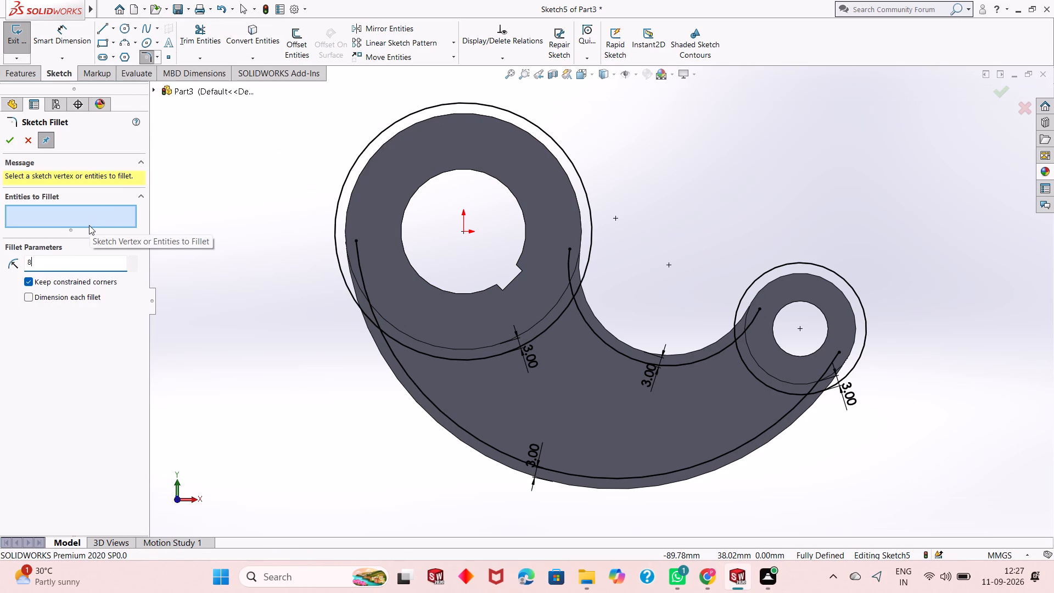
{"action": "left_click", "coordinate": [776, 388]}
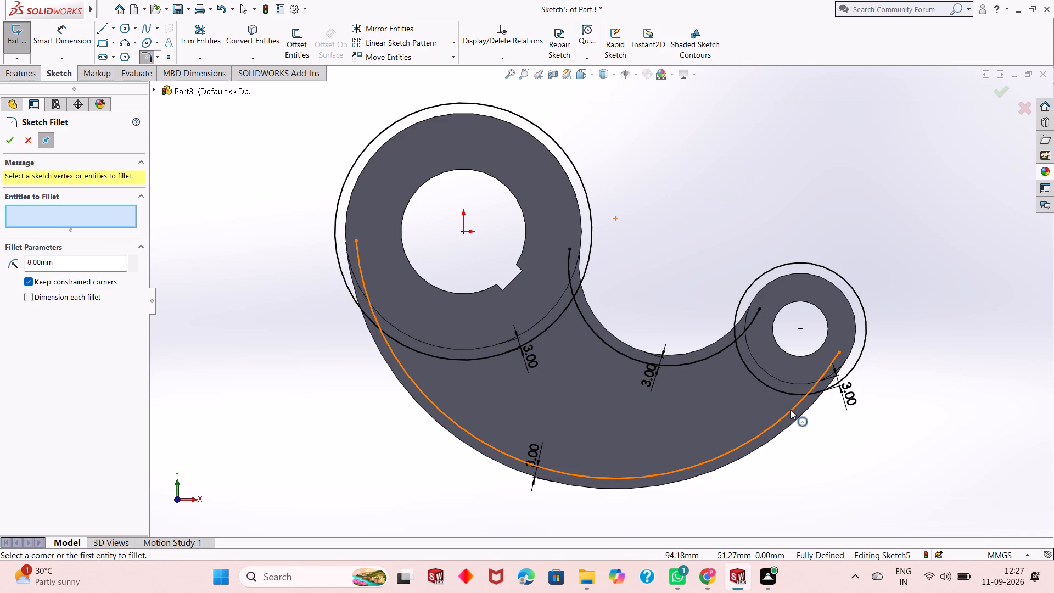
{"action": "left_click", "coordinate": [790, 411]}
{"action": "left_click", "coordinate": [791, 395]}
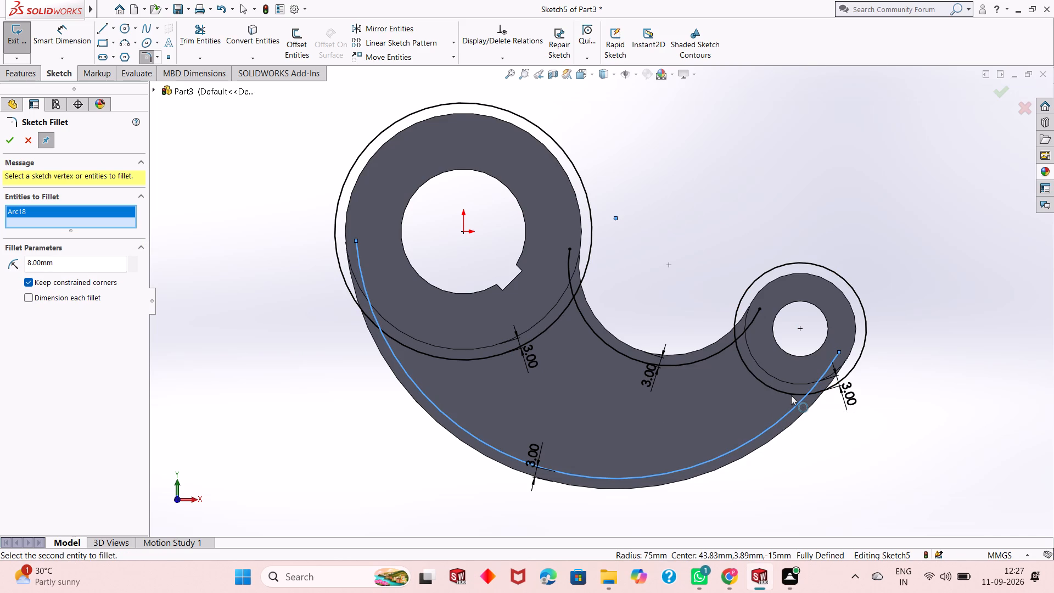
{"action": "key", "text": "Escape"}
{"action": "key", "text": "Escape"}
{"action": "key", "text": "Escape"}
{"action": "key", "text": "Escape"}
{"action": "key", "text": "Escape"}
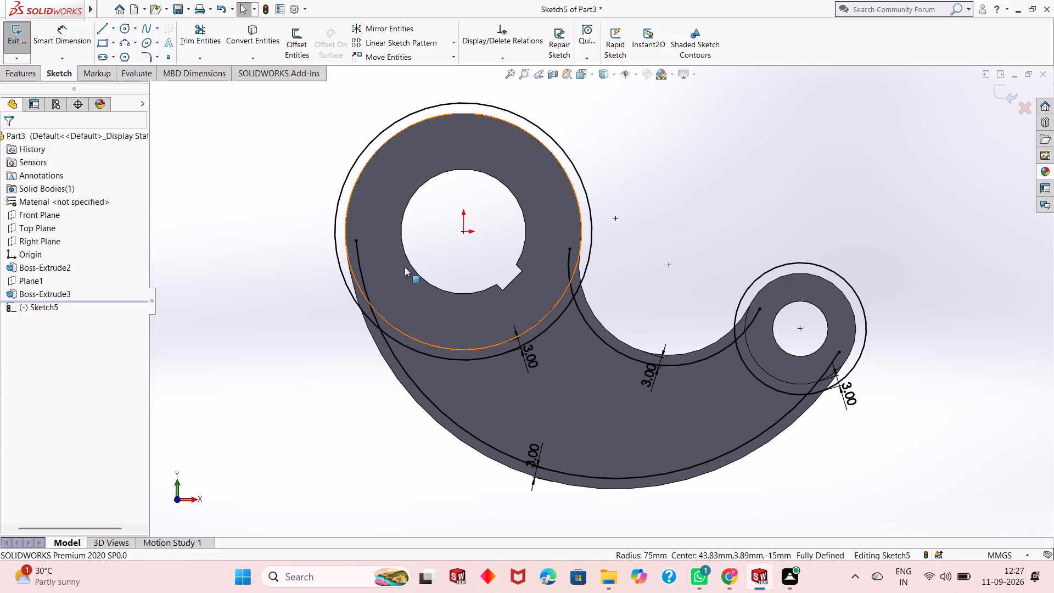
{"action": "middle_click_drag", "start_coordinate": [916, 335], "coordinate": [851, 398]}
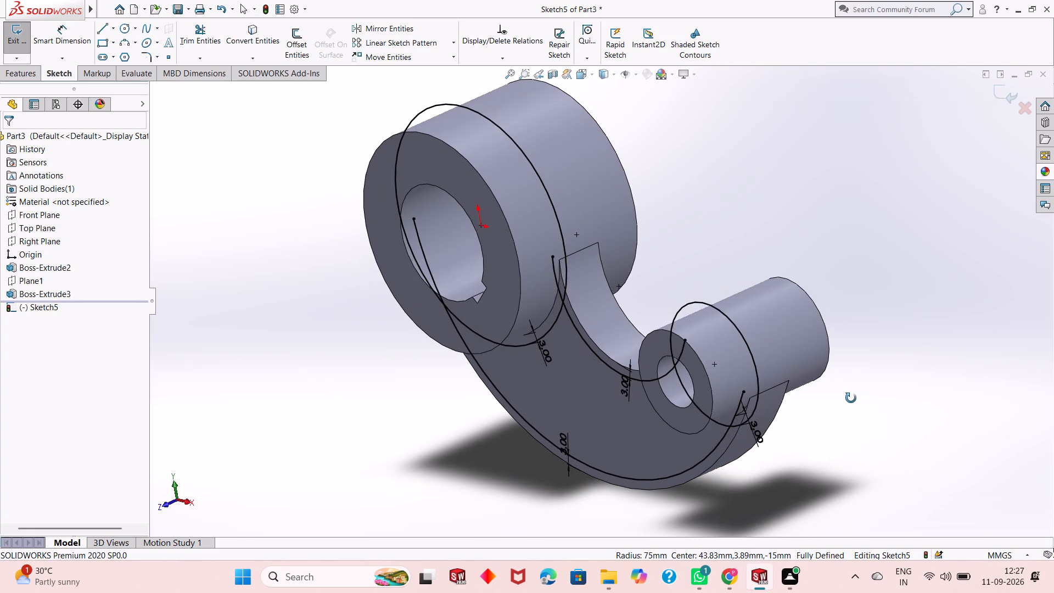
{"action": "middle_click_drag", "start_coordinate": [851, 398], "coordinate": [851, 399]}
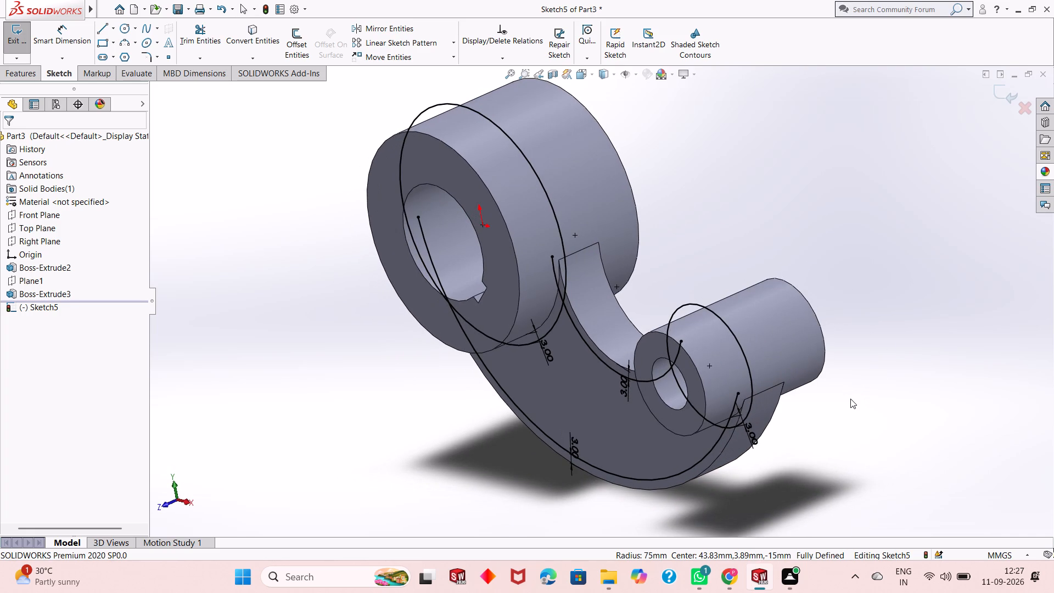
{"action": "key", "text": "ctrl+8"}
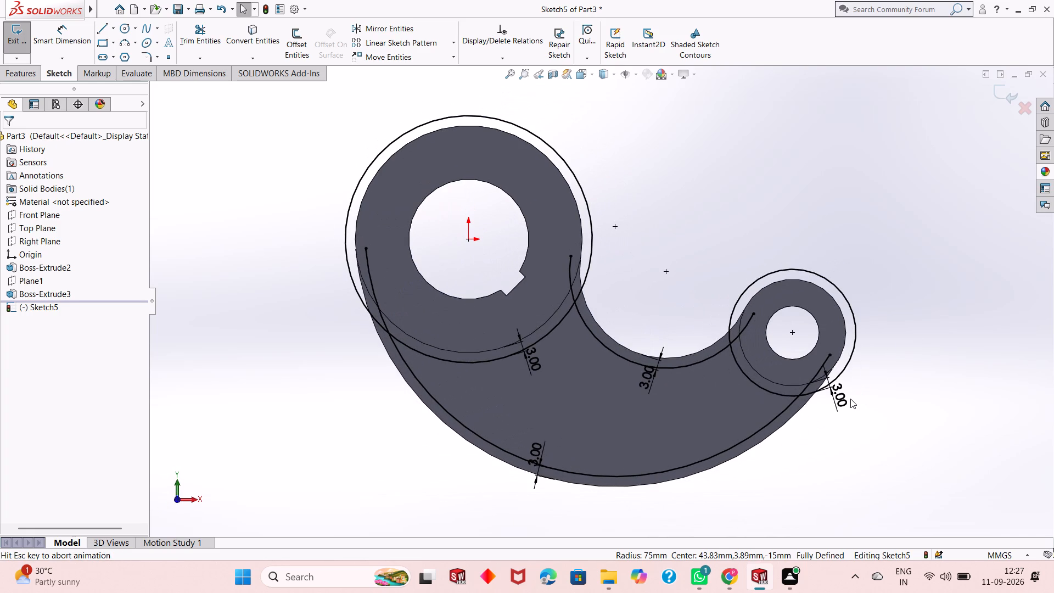
Sketch a three-point arc of 8 mm radius from the smaller ring's offset circle to the web's lower inset curve.
{"action": "left_click", "coordinate": [119, 42]}
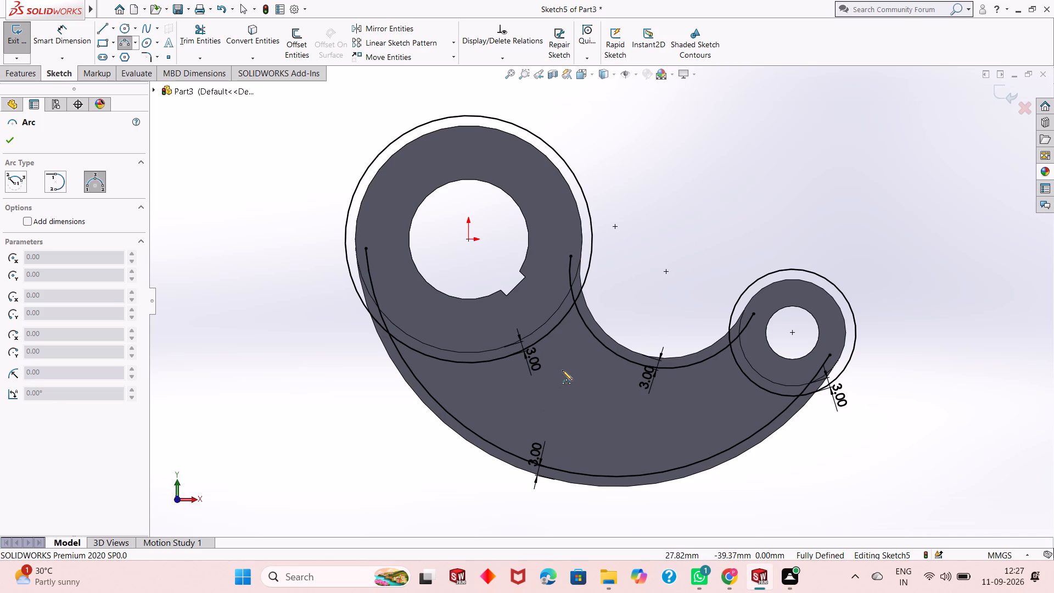
{"action": "left_click", "coordinate": [772, 393]}
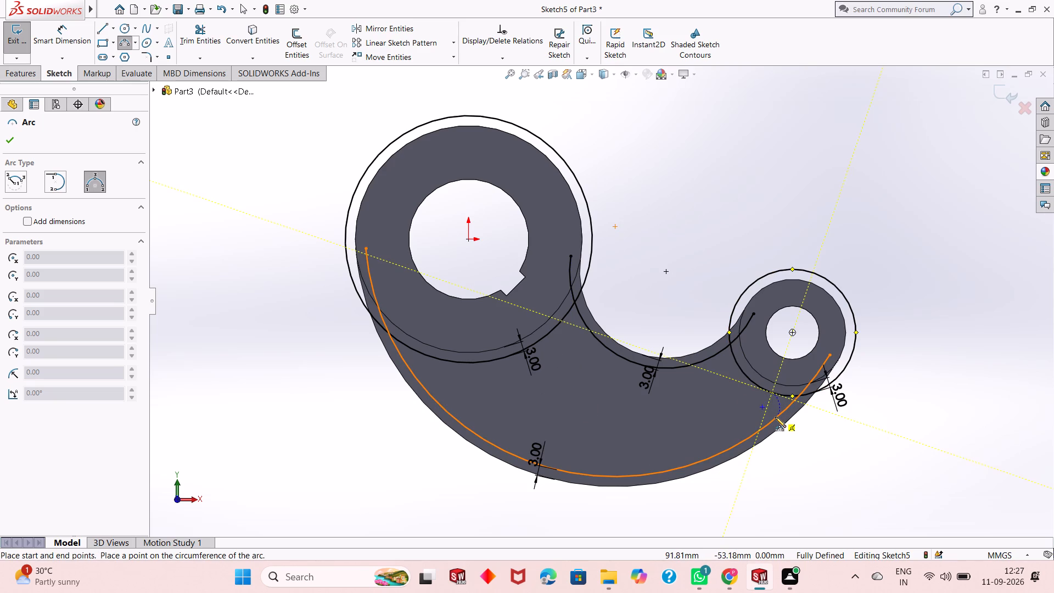
{"action": "left_click", "coordinate": [775, 417]}
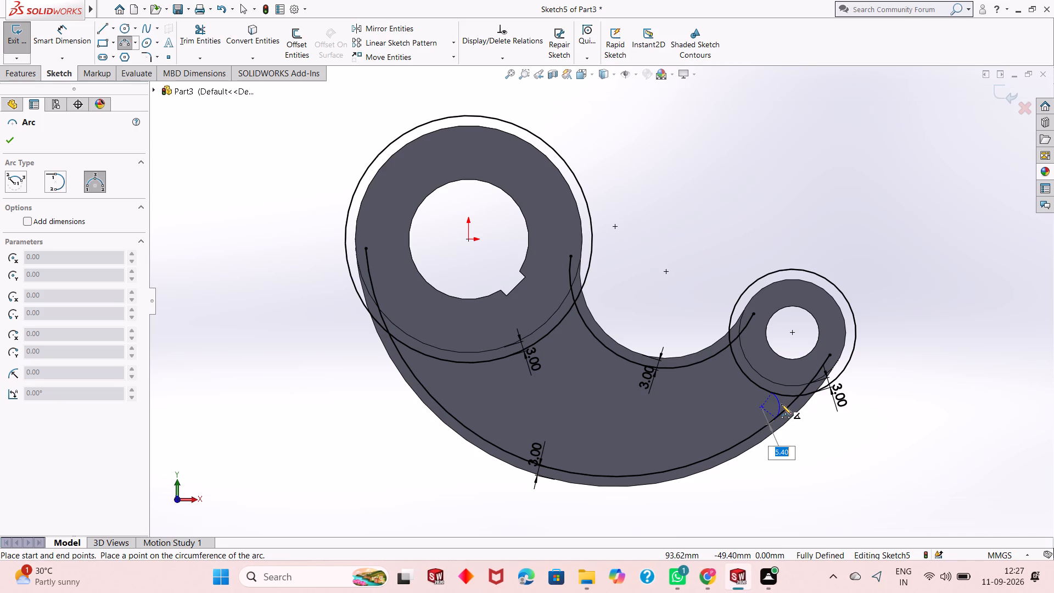
{"action": "key", "text": "8"}
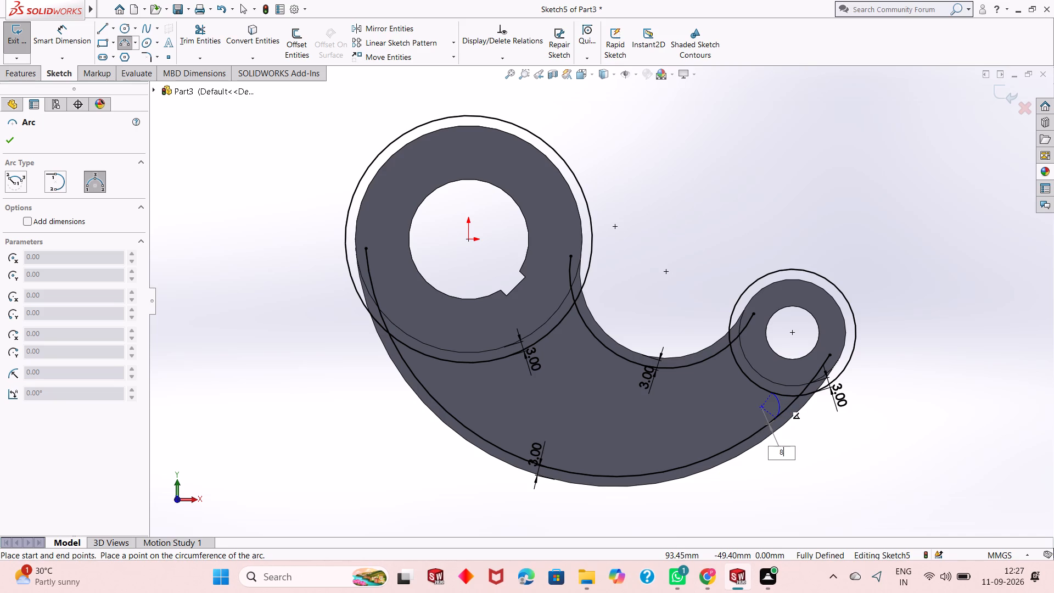
{"action": "key", "text": "Return"}
{"action": "right_click", "coordinate": [845, 493]}
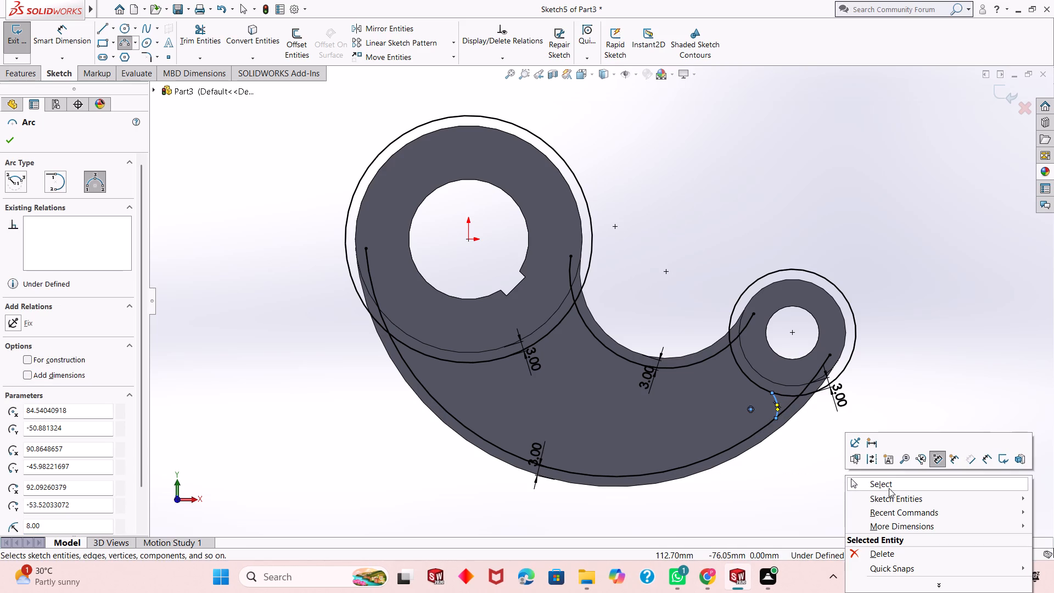
{"action": "left_click", "coordinate": [890, 483]}
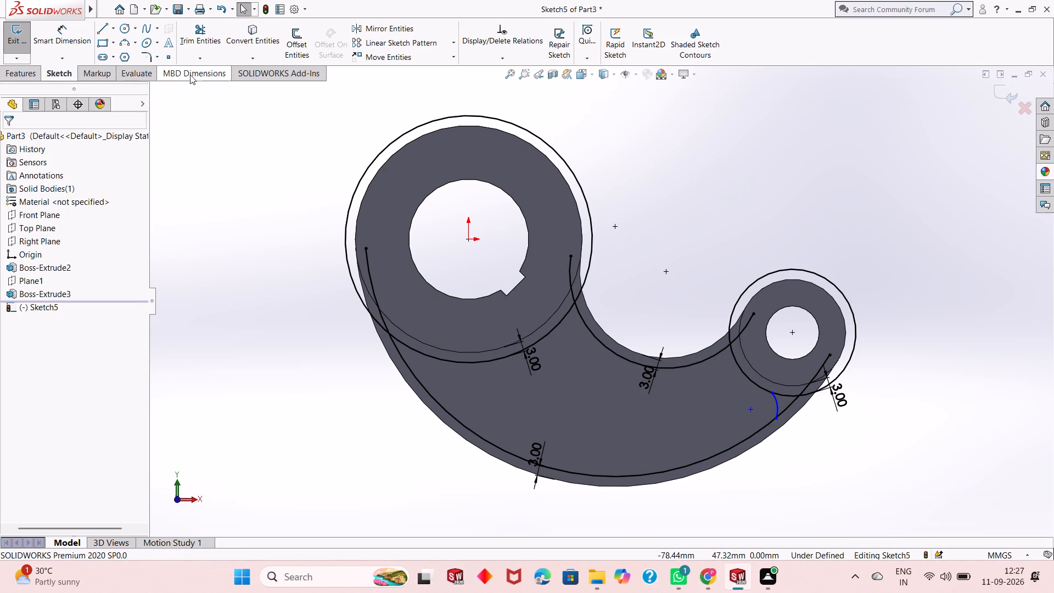
Sketch an 8 mm radius three-point arc from the web's concave inset curve to the smaller ring's offset circle.
{"action": "left_click", "coordinate": [126, 43]}
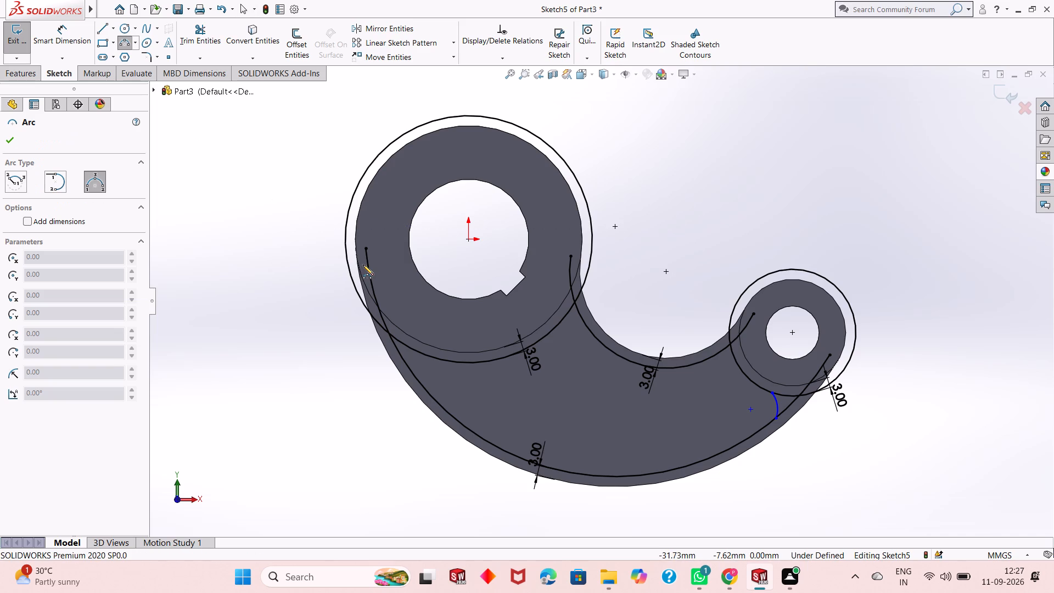
{"action": "left_click", "coordinate": [710, 360]}
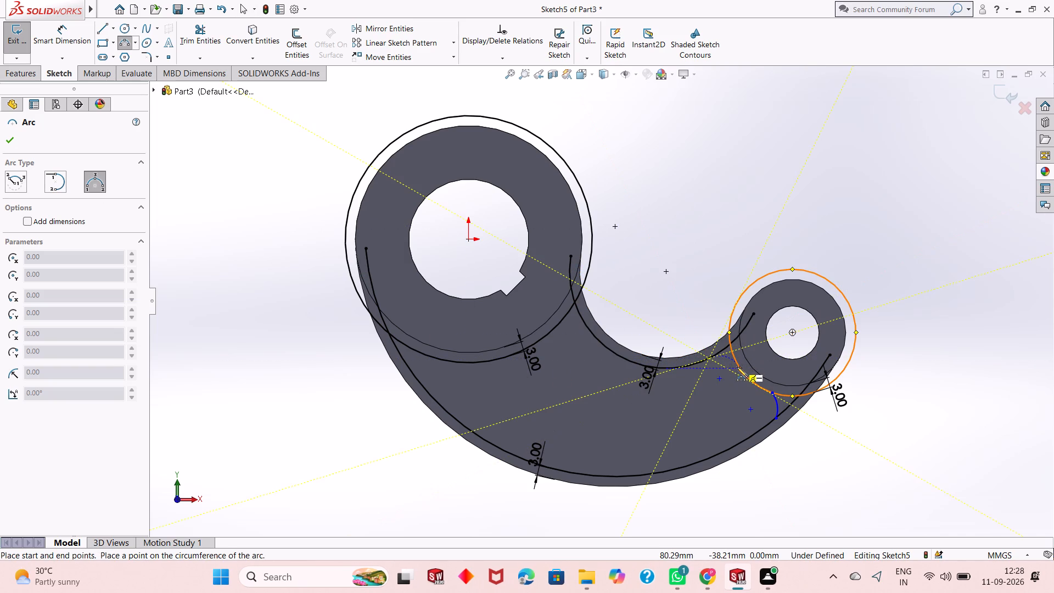
{"action": "left_click", "coordinate": [737, 368]}
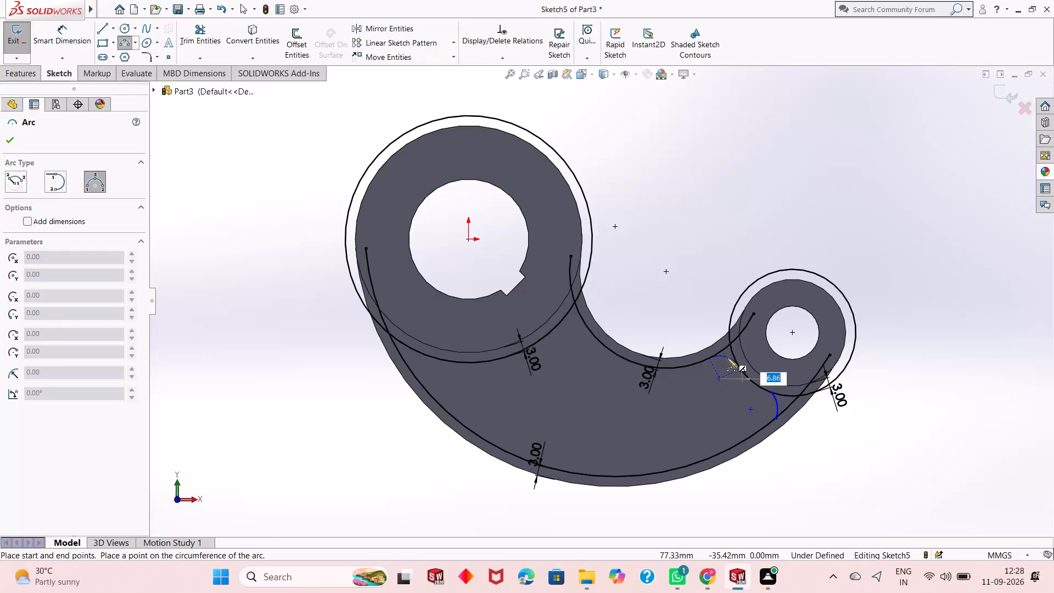
{"action": "key", "text": "8"}
{"action": "key", "text": "Return"}
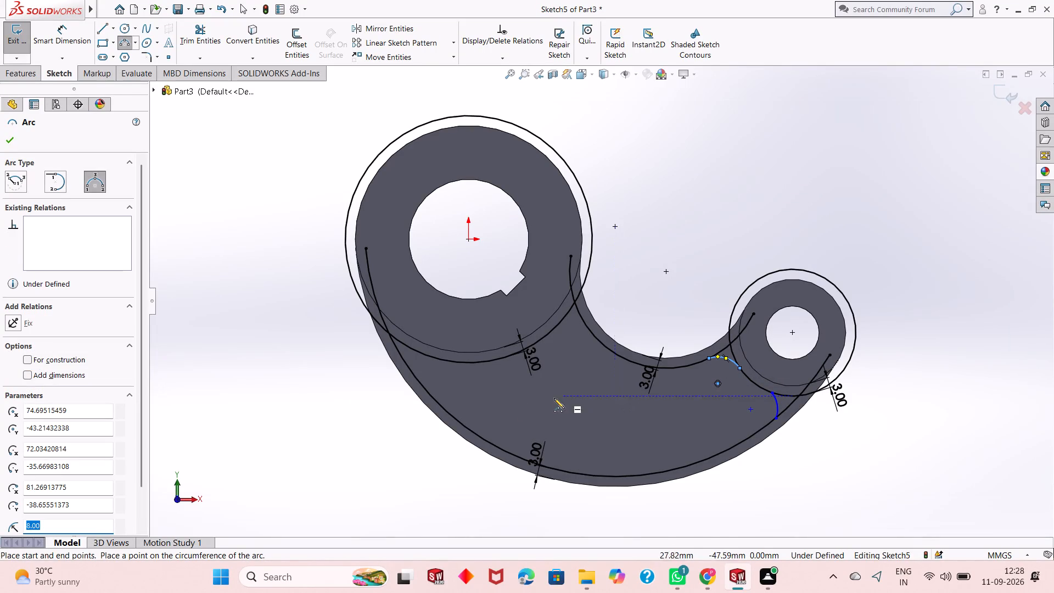
Sketch an 8 mm radius three-point arc from the web's lower inset curve to the larger ring's offset circle.
{"action": "left_click", "coordinate": [413, 374]}
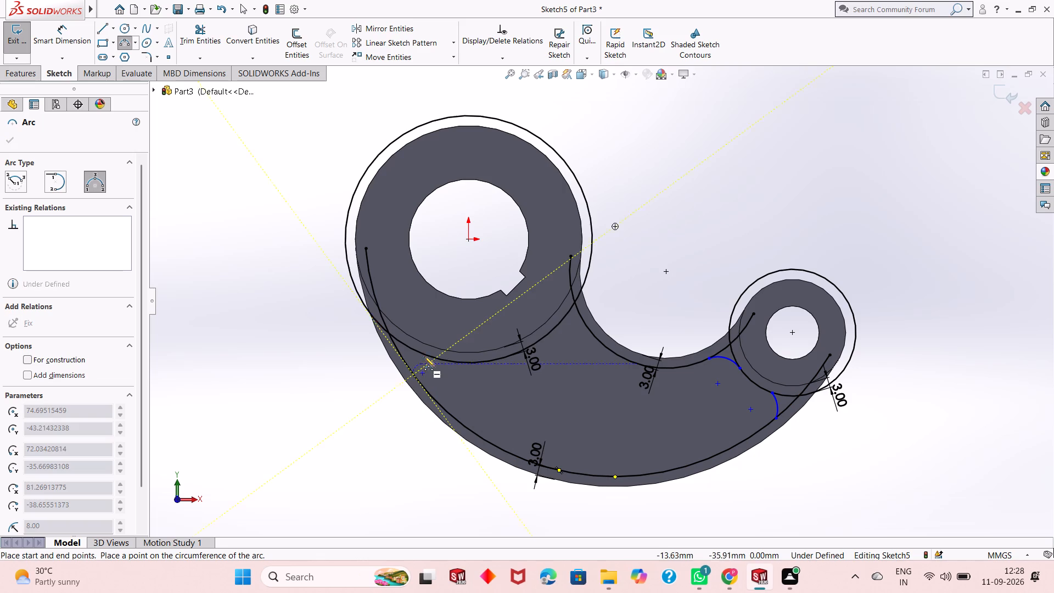
{"action": "left_click", "coordinate": [425, 355]}
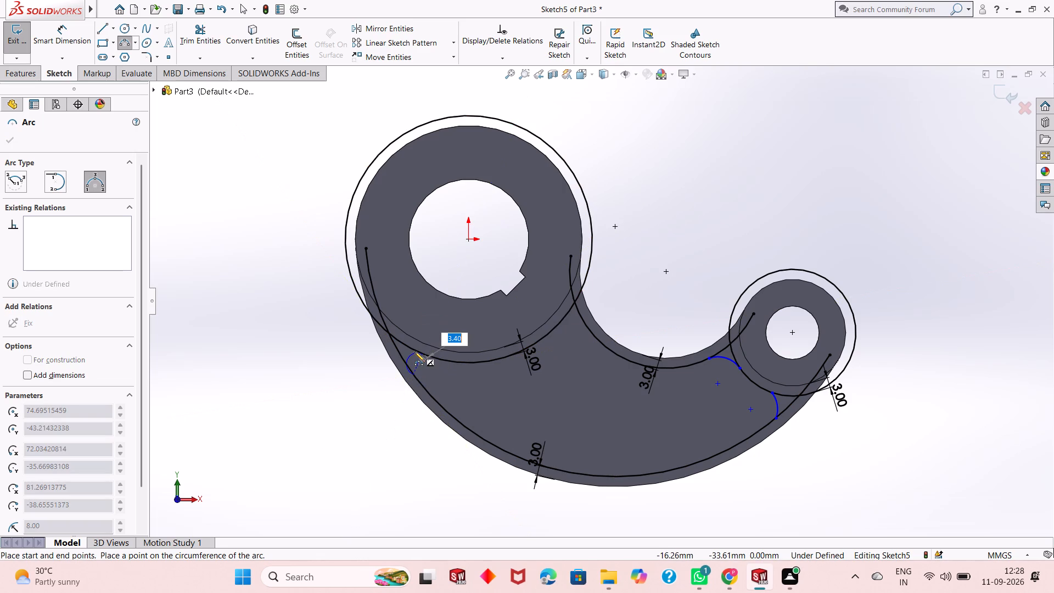
{"action": "key", "text": "8"}
{"action": "key", "text": "Return"}
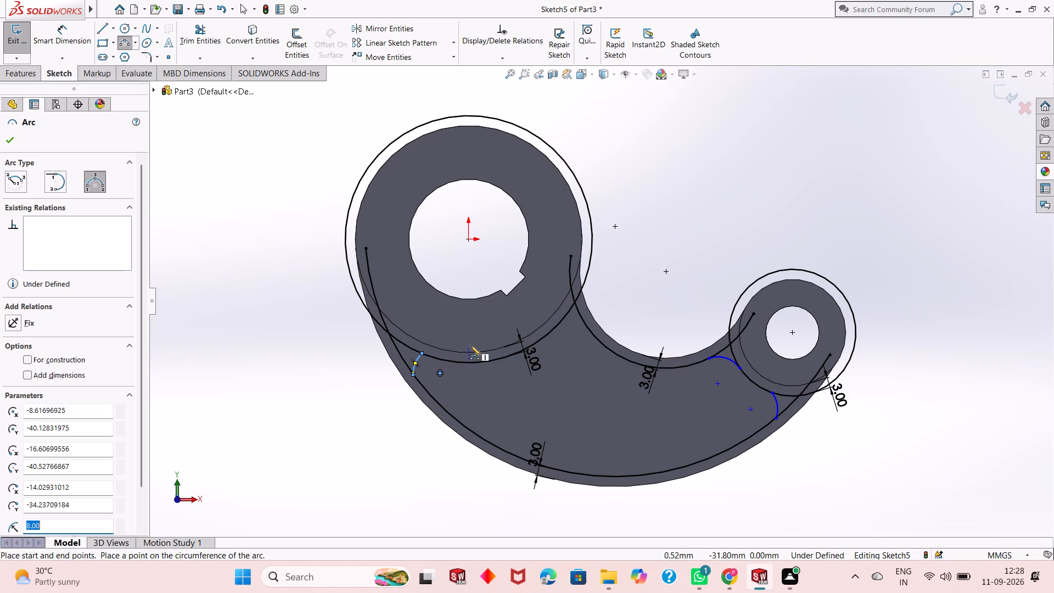
Sketch an 8 mm radius three-point arc from the larger ring's offset circle to the web's concave inset curve.
{"action": "left_click", "coordinate": [563, 321]}
{"action": "left_click", "coordinate": [588, 332]}
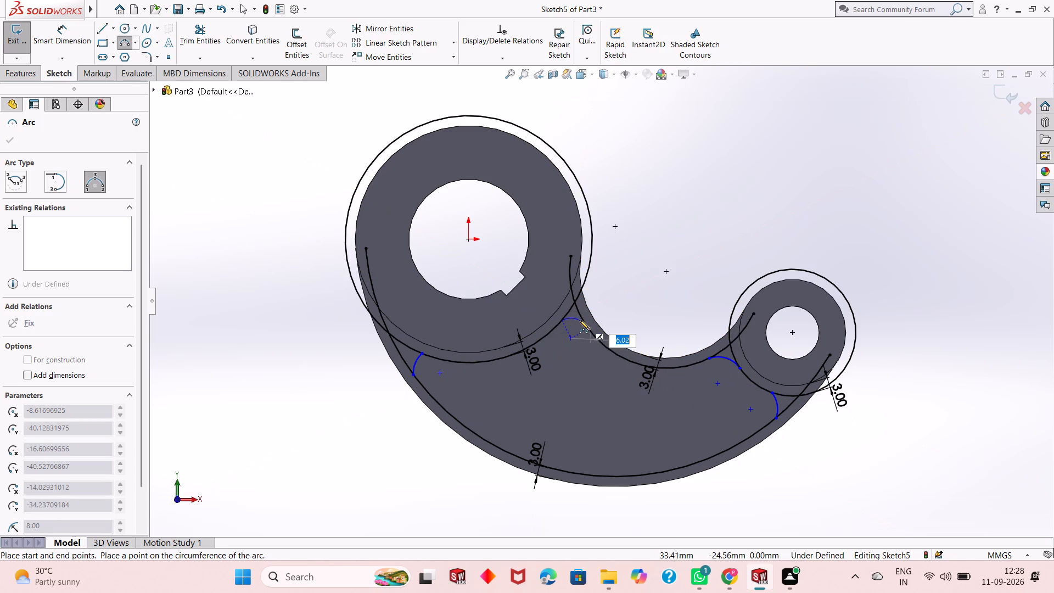
{"action": "key", "text": "8"}
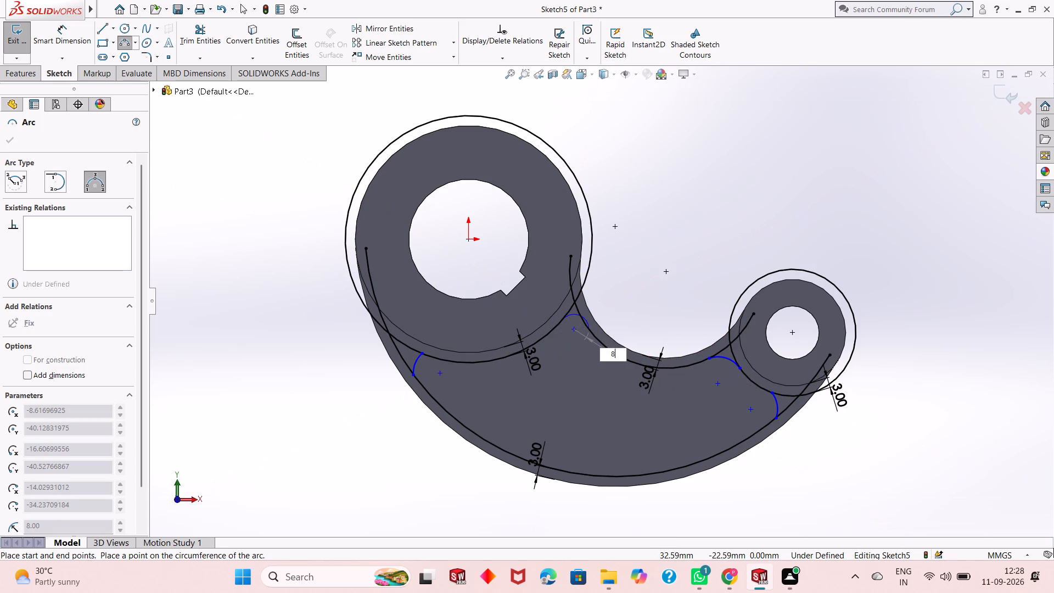
{"action": "key", "text": "Return"}
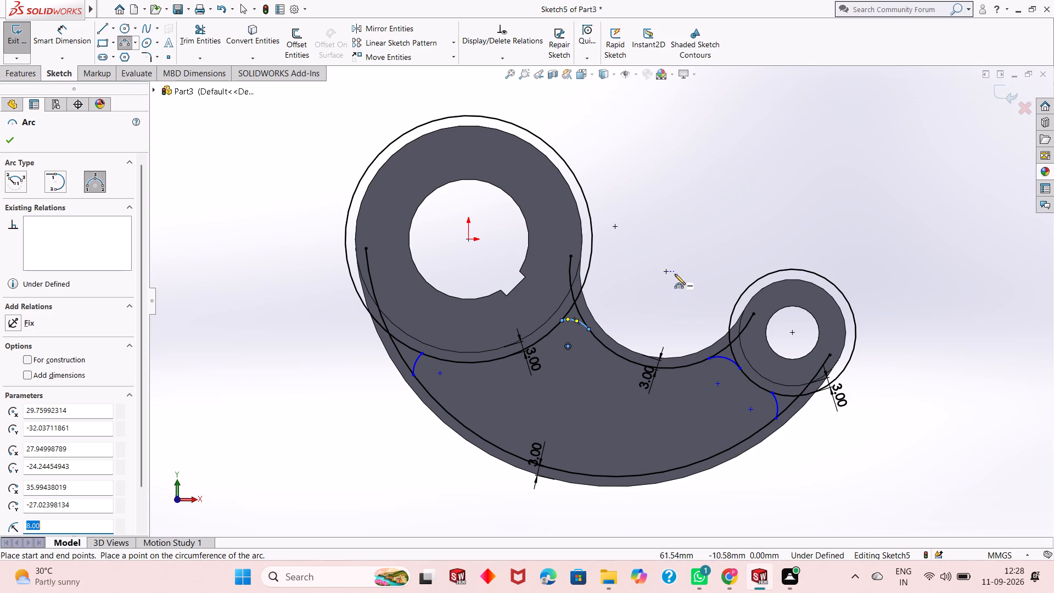
{"action": "right_click", "coordinate": [797, 477]}
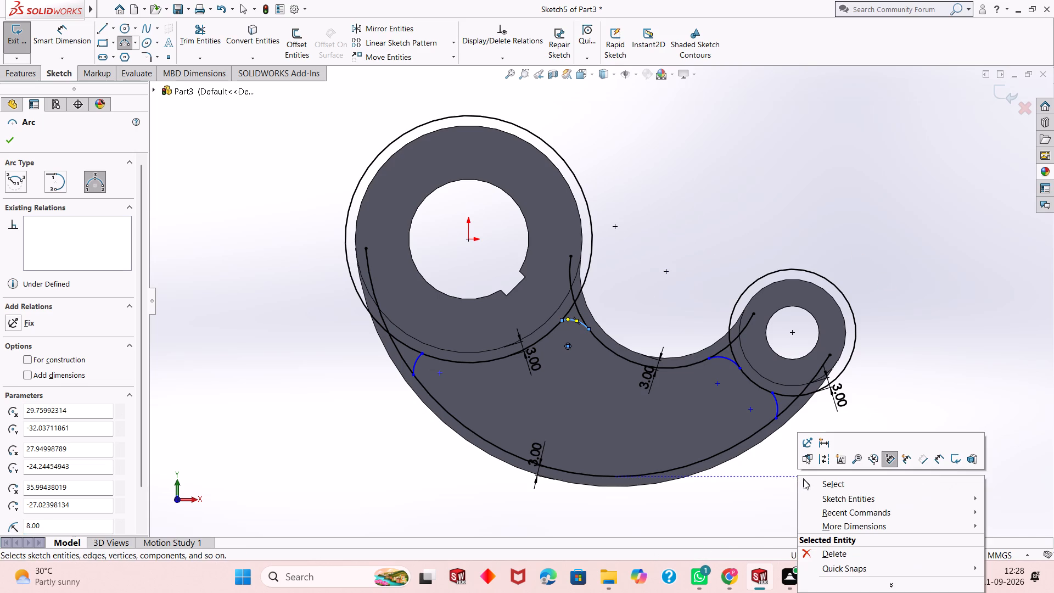
{"action": "left_click", "coordinate": [804, 480]}
Add radius dimensions to the two corner arcs that meet the web's concave inset curve.
{"action": "left_click", "coordinate": [79, 41]}
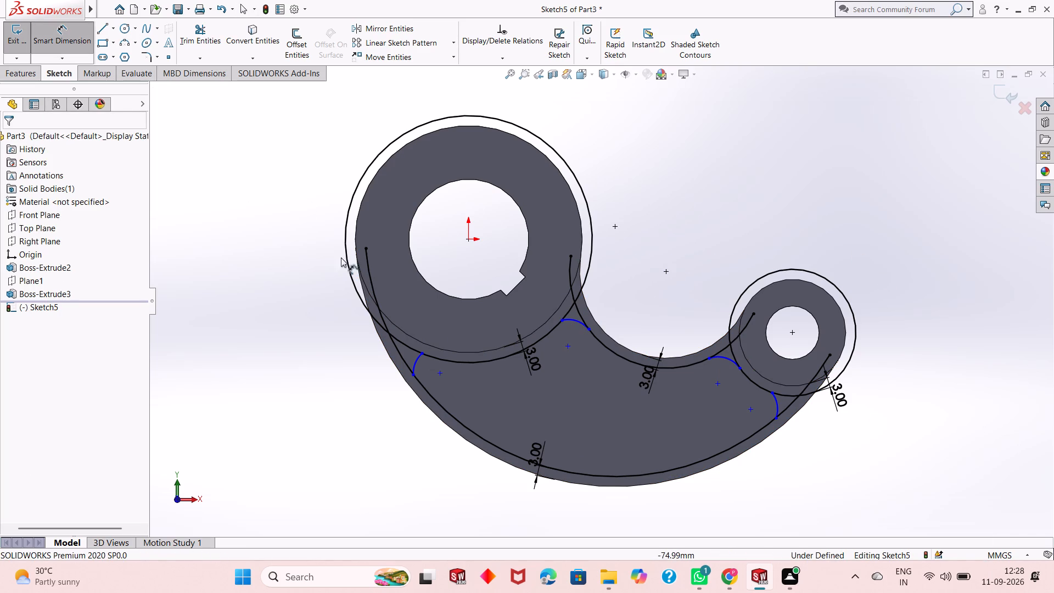
{"action": "left_click", "coordinate": [576, 323]}
{"action": "left_click", "coordinate": [594, 297]}
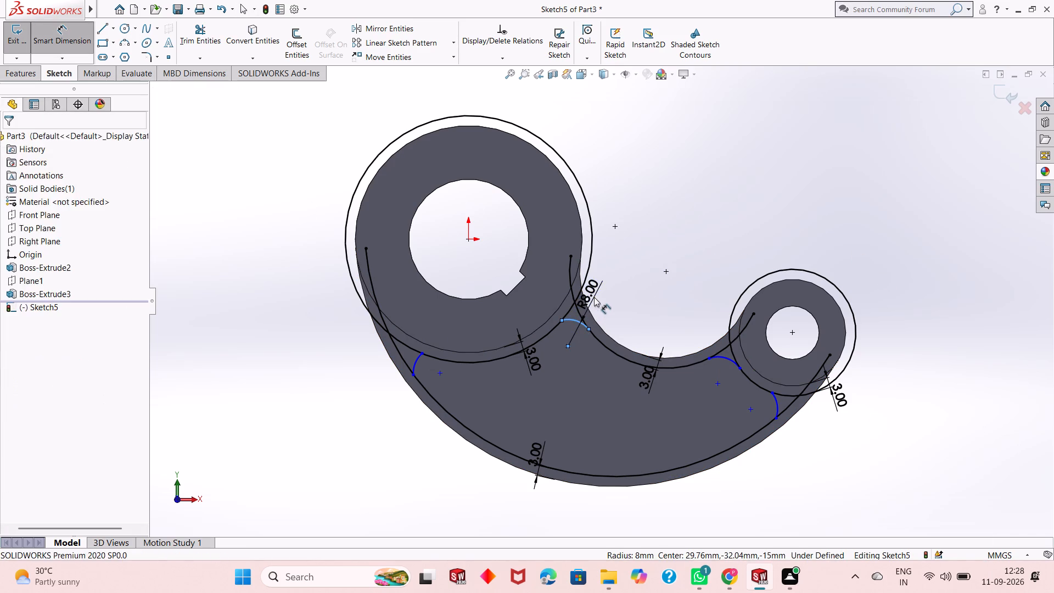
{"action": "left_click", "coordinate": [547, 280]}
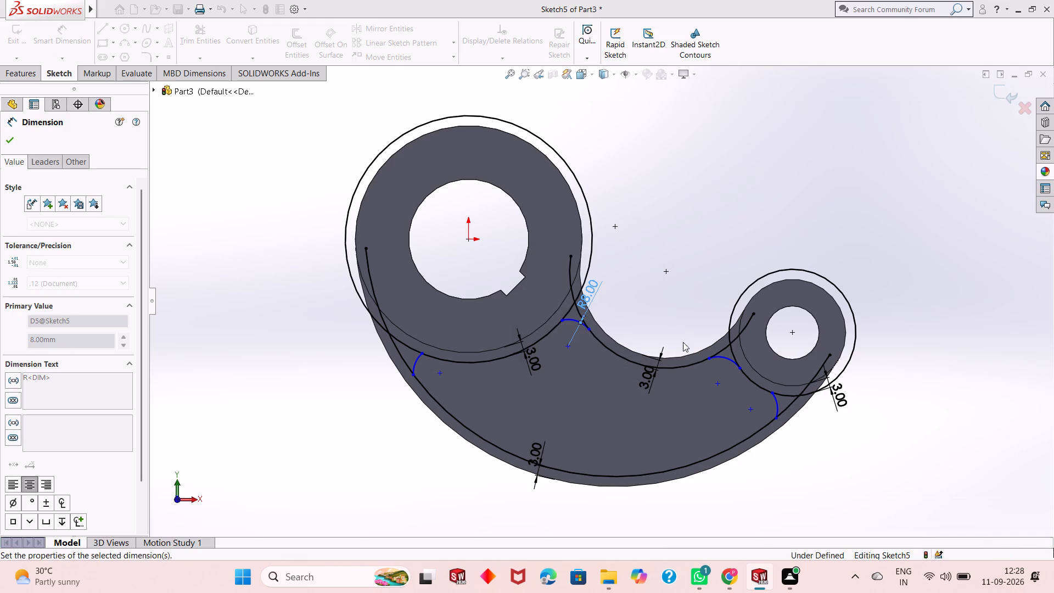
{"action": "left_click", "coordinate": [729, 359]}
{"action": "left_click", "coordinate": [725, 288]}
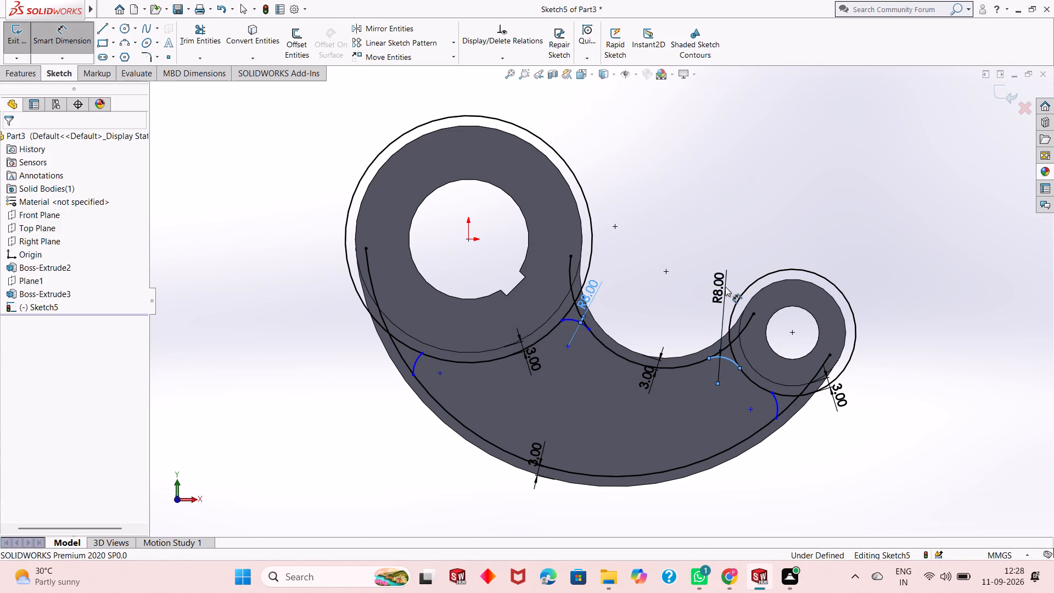
{"action": "left_click", "coordinate": [680, 275]}
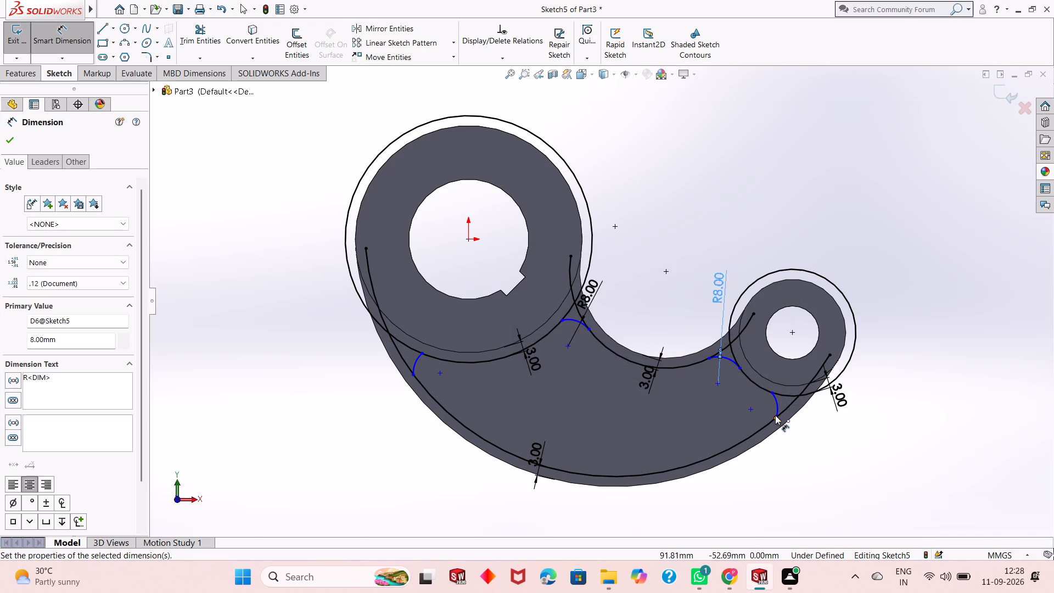
Add radius dimensions to the two corner arcs that meet the web's lower inset curve.
{"action": "left_click", "coordinate": [775, 406]}
{"action": "left_click", "coordinate": [870, 405]}
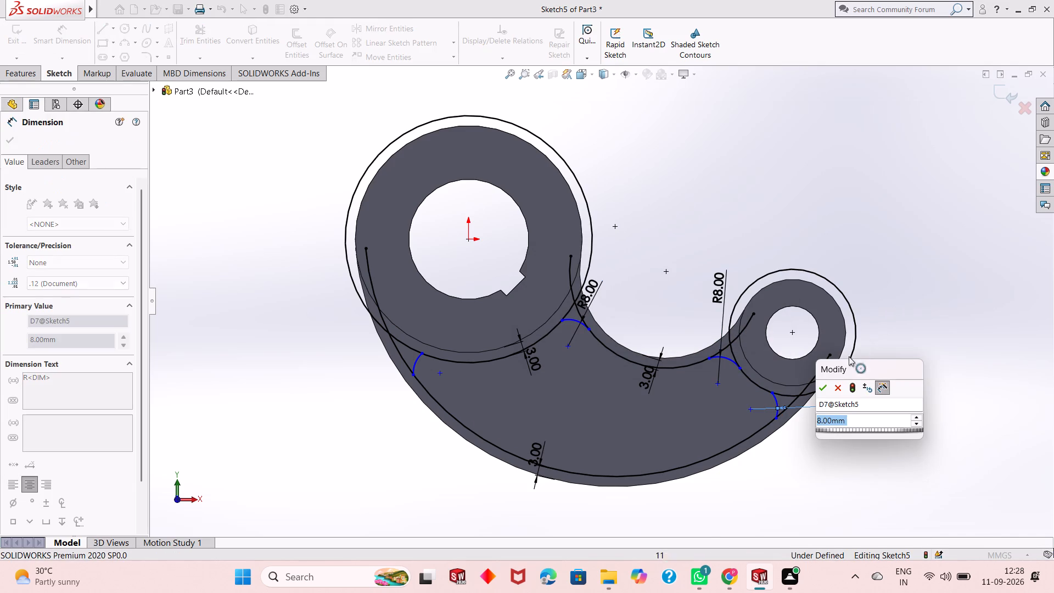
{"action": "left_click", "coordinate": [826, 386]}
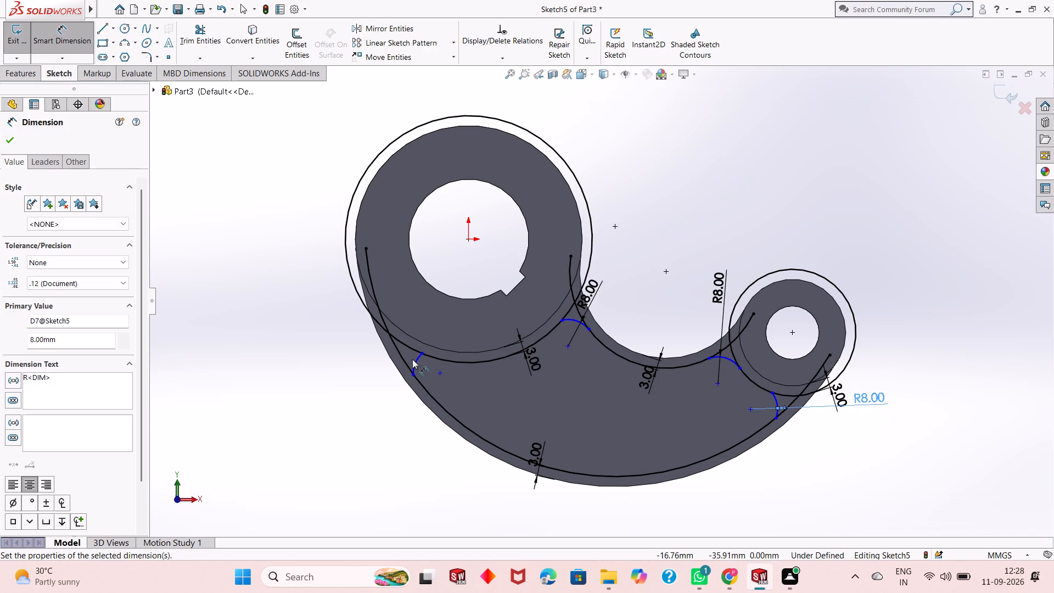
{"action": "left_click", "coordinate": [416, 361]}
{"action": "left_click", "coordinate": [326, 362]}
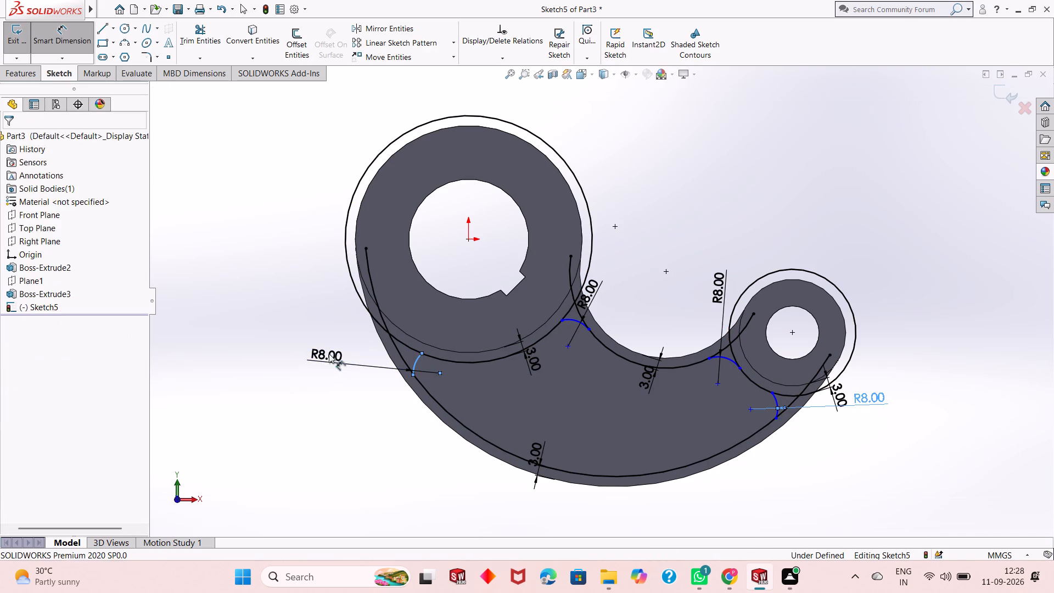
{"action": "left_click", "coordinate": [278, 346]}
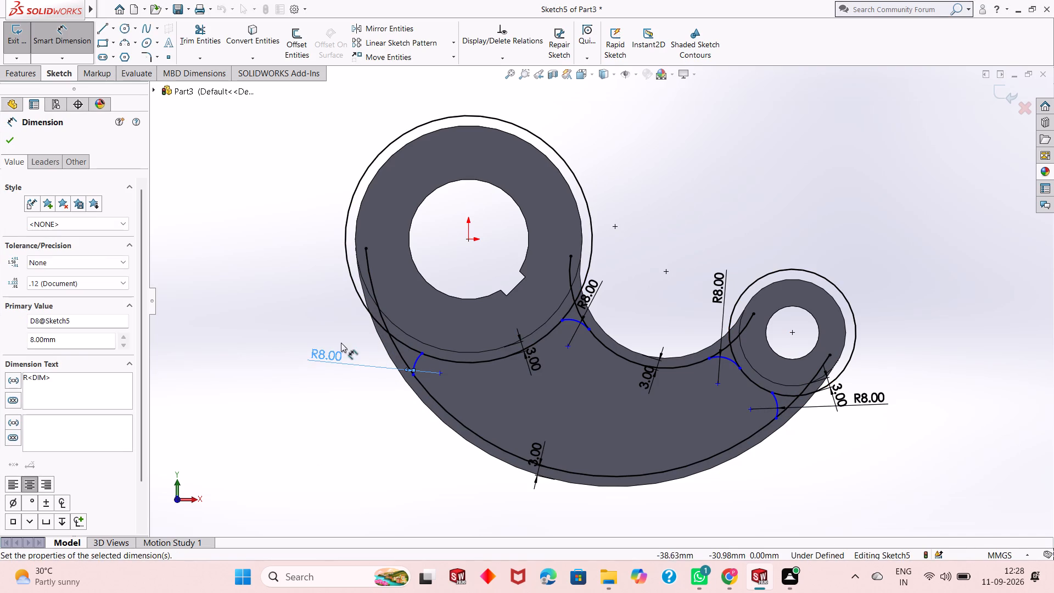
{"action": "scroll", "coordinate": [355, 345], "scroll_direction": "up", "scroll_amount": 1}
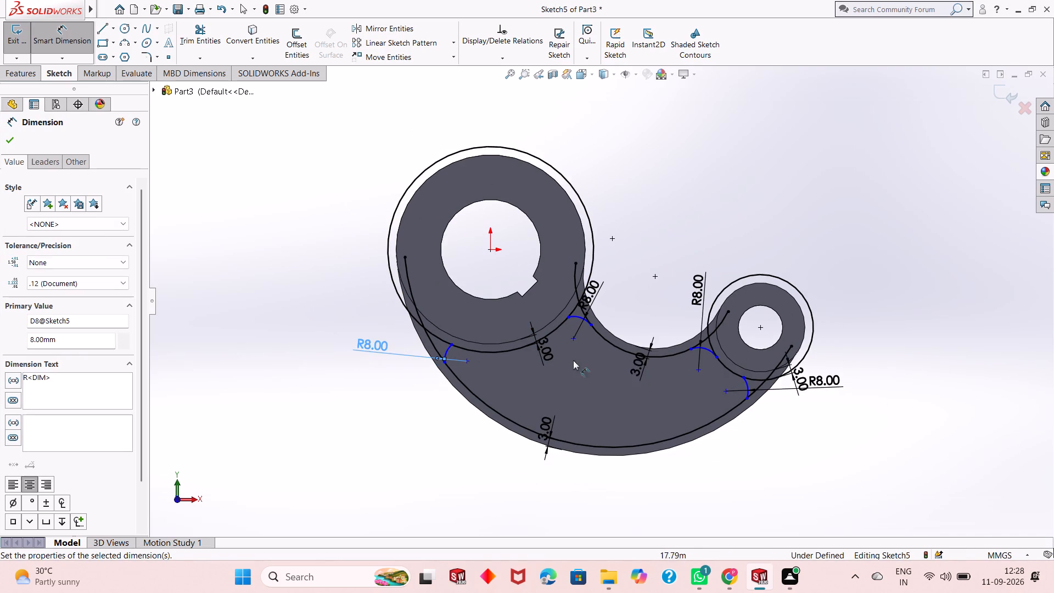
{"action": "scroll", "coordinate": [714, 367], "scroll_direction": "down", "scroll_amount": 1}
{"action": "scroll", "coordinate": [588, 382], "scroll_direction": "up", "scroll_amount": 1}
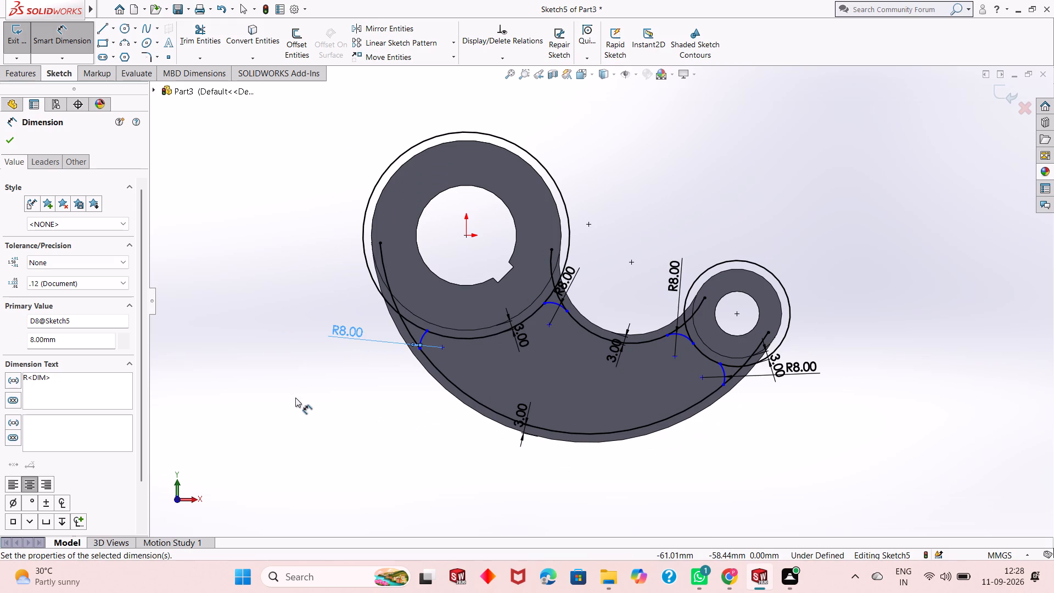
{"action": "right_click", "coordinate": [340, 400]}
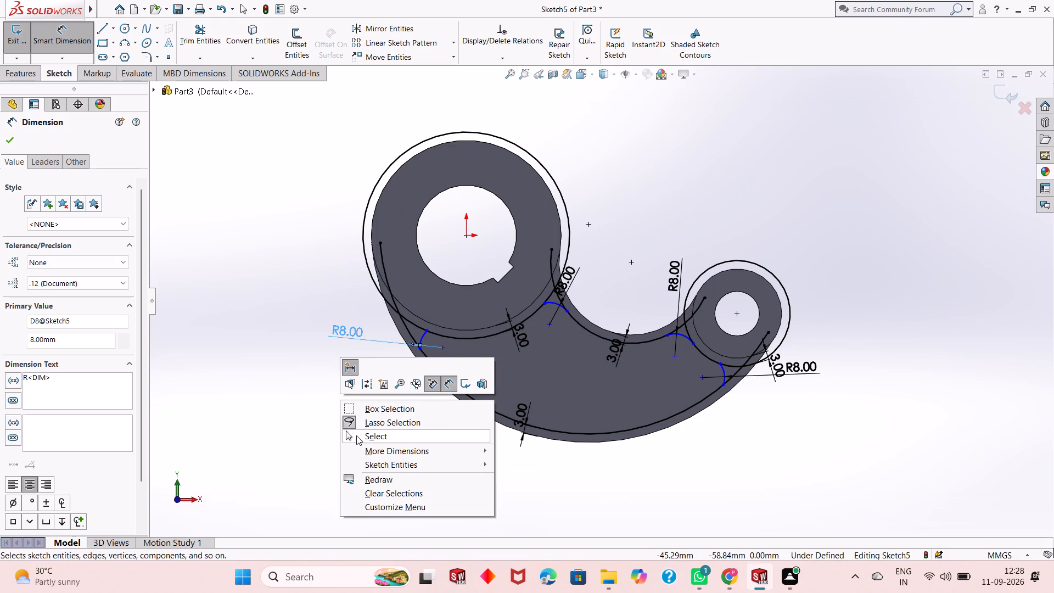
{"action": "left_click", "coordinate": [356, 435]}
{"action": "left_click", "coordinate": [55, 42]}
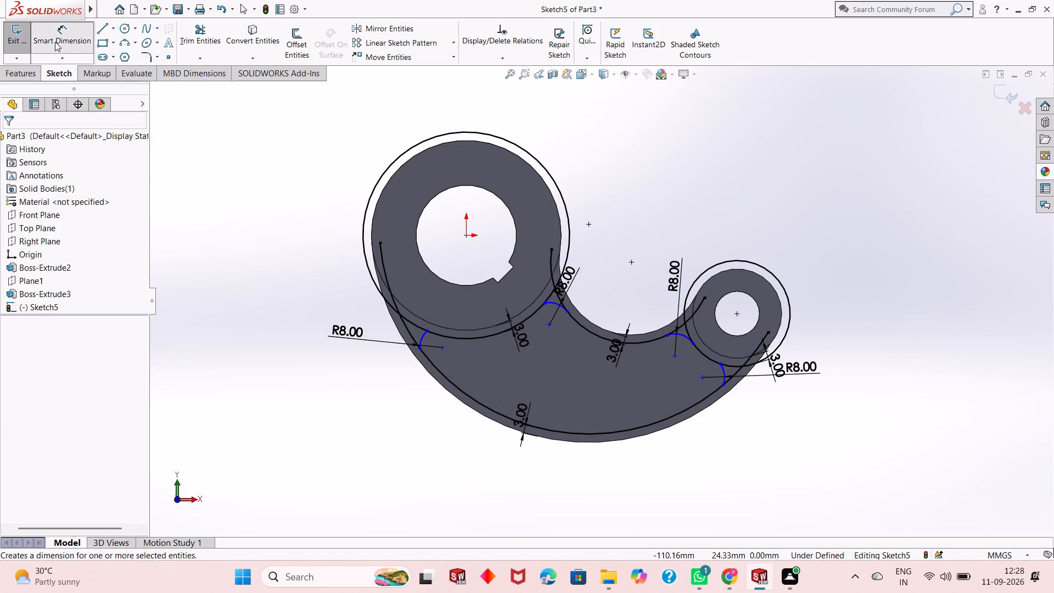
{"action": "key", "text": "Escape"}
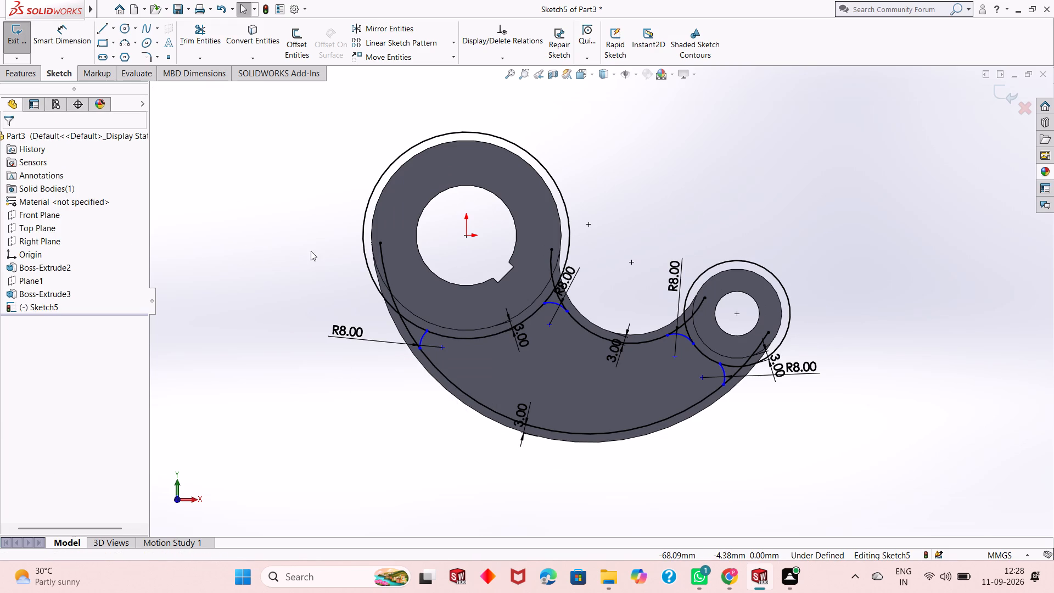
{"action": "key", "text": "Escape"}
Make the corner arc between the larger ring and the lower inset curve tangent to the ring's offset circle and that curve.
{"action": "scroll", "coordinate": [436, 292], "scroll_direction": "down", "scroll_amount": 2}
{"action": "scroll", "coordinate": [474, 340], "scroll_direction": "up", "scroll_amount": 1}
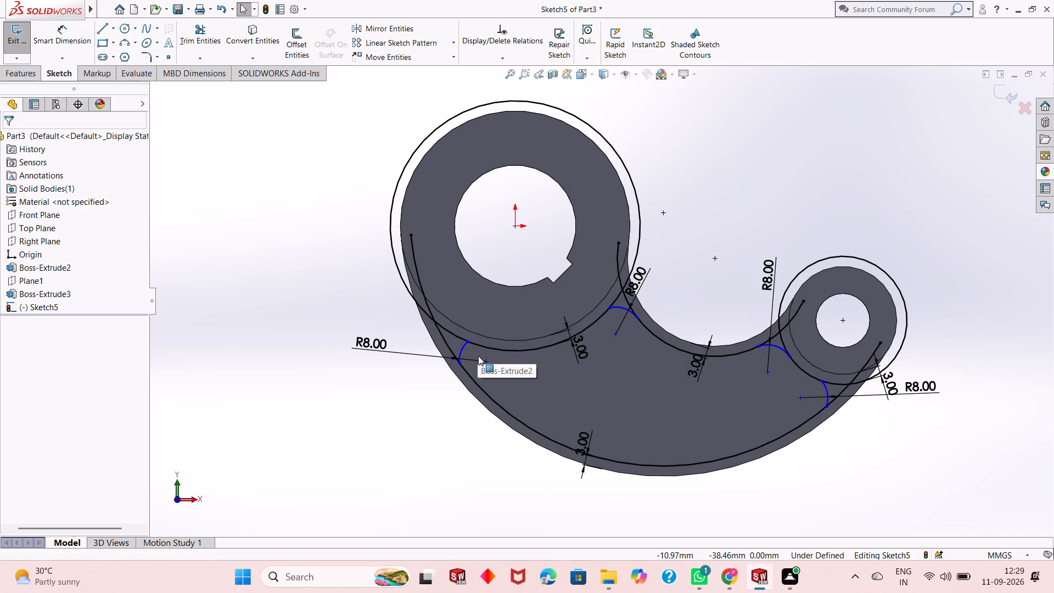
{"action": "scroll", "coordinate": [469, 354], "scroll_direction": "down", "scroll_amount": 3}
{"action": "scroll", "coordinate": [469, 354], "scroll_direction": "up", "scroll_amount": 1}
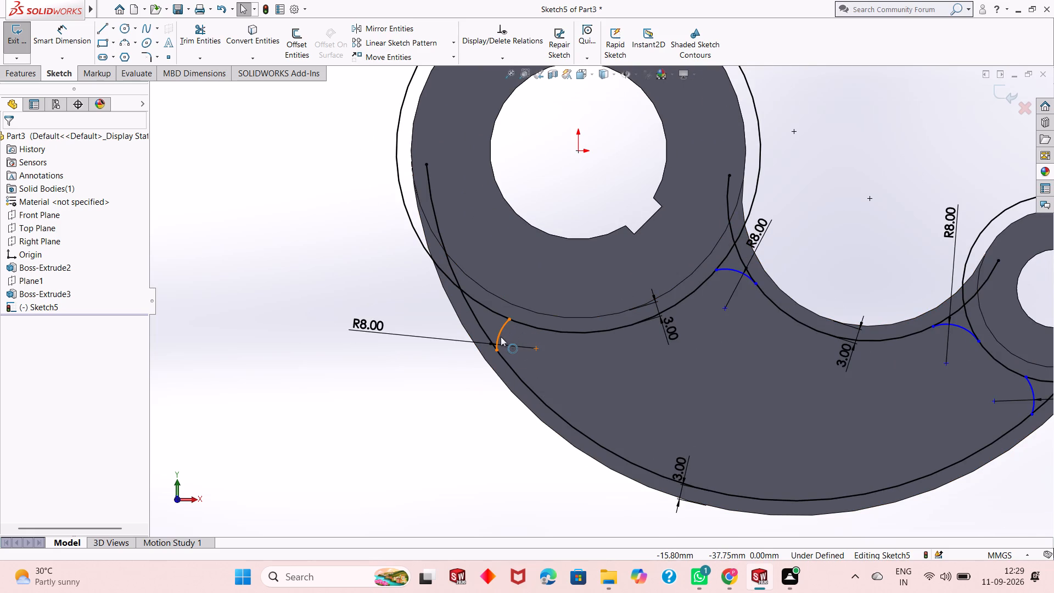
{"action": "left_click", "coordinate": [501, 337]}
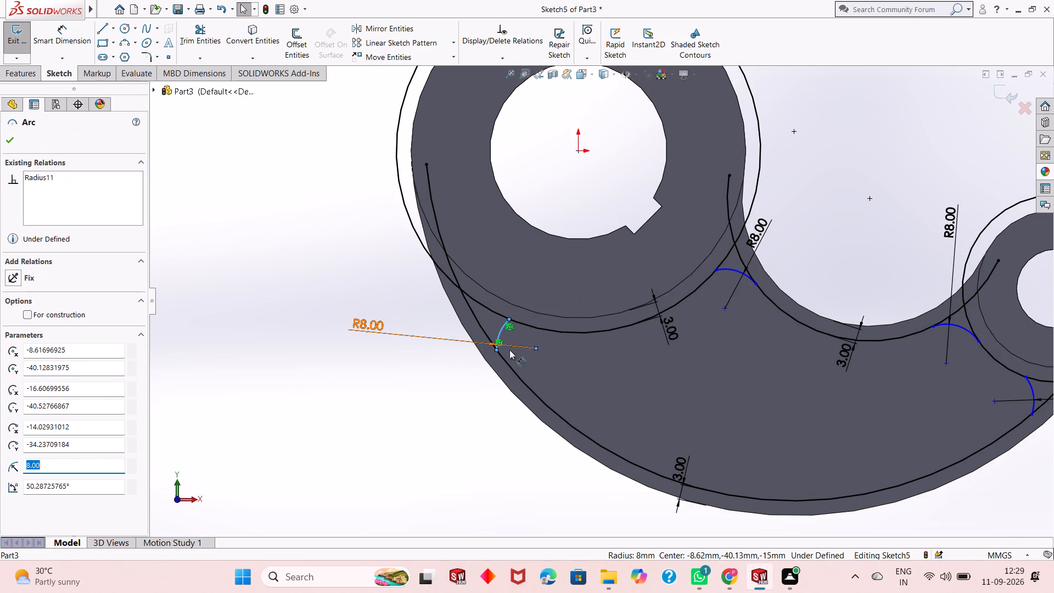
{"action": "left_click", "coordinate": [535, 327], "text": "ctrl"}
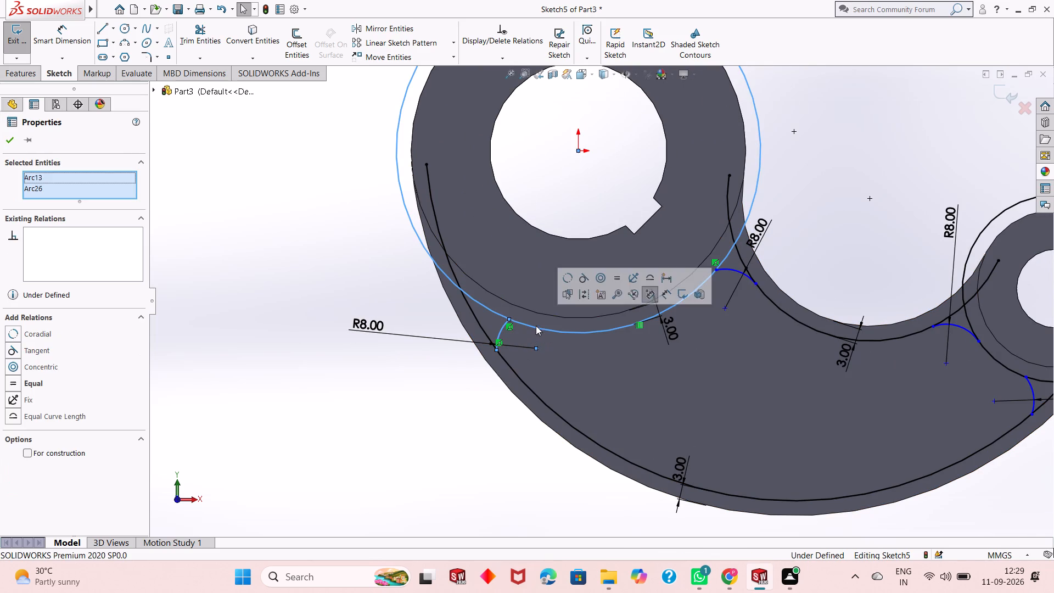
{"action": "left_click", "coordinate": [26, 352]}
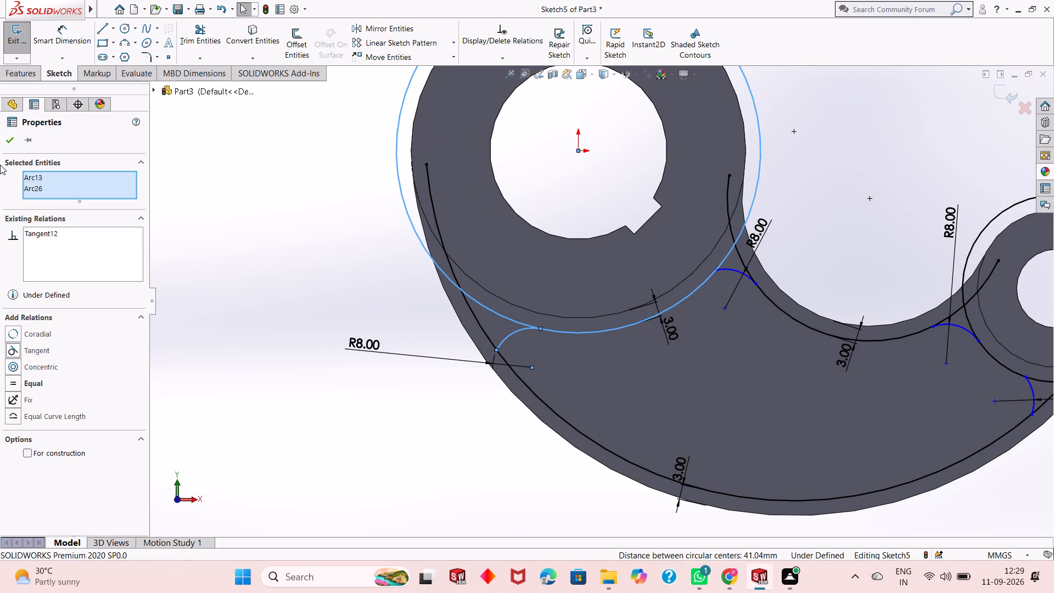
{"action": "left_click", "coordinate": [4, 138]}
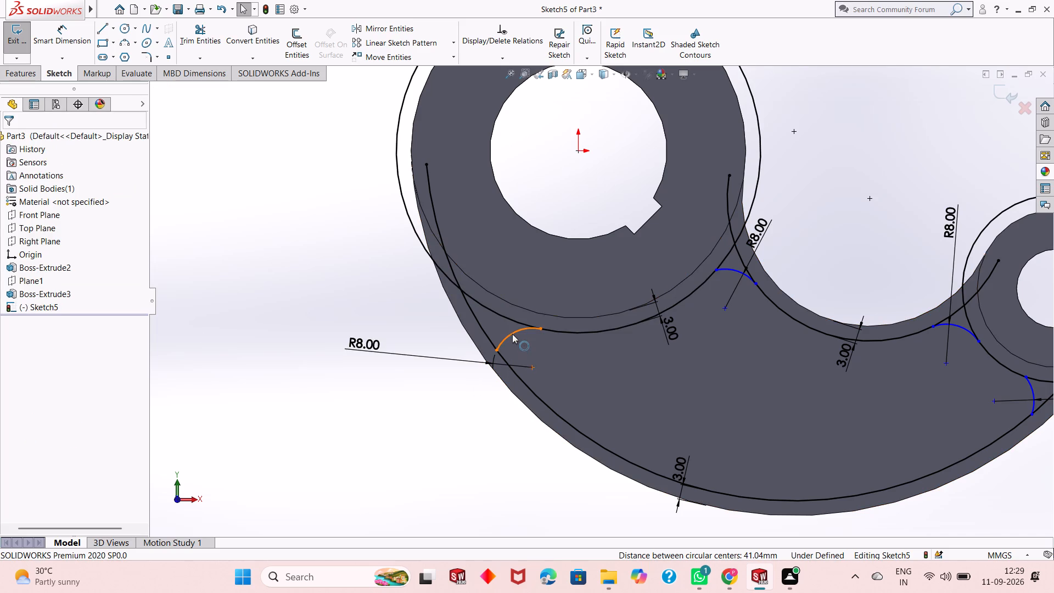
{"action": "left_click", "coordinate": [512, 333]}
{"action": "left_click", "coordinate": [525, 384], "text": "ctrl"}
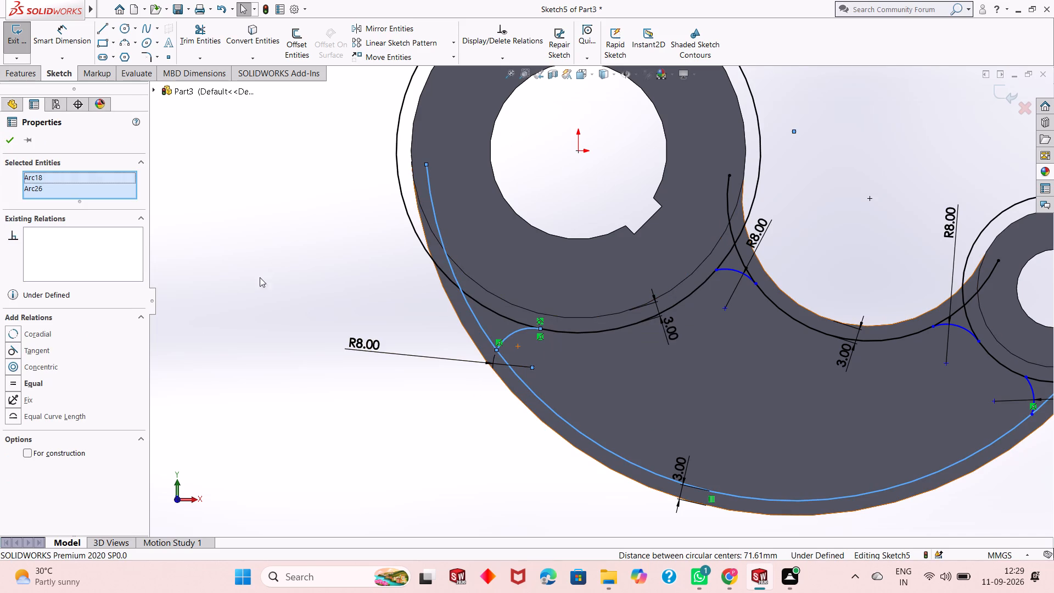
{"action": "left_click", "coordinate": [19, 350]}
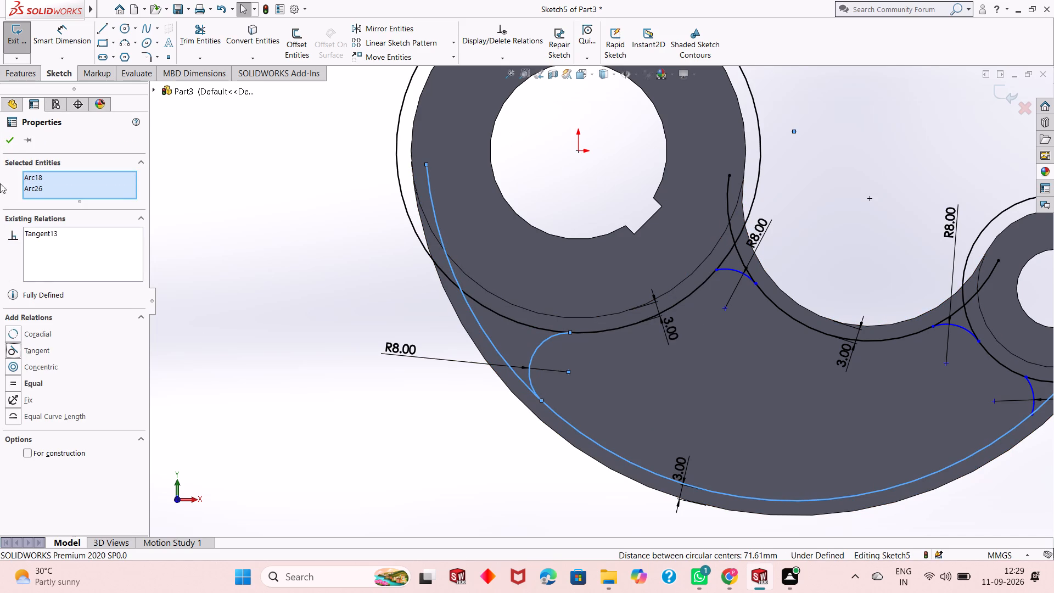
{"action": "left_click", "coordinate": [11, 146]}
Make the corner arc between the larger ring and the concave inset curve tangent to the ring's offset circle and that curve.
{"action": "scroll", "coordinate": [371, 437], "scroll_direction": "up", "scroll_amount": 4}
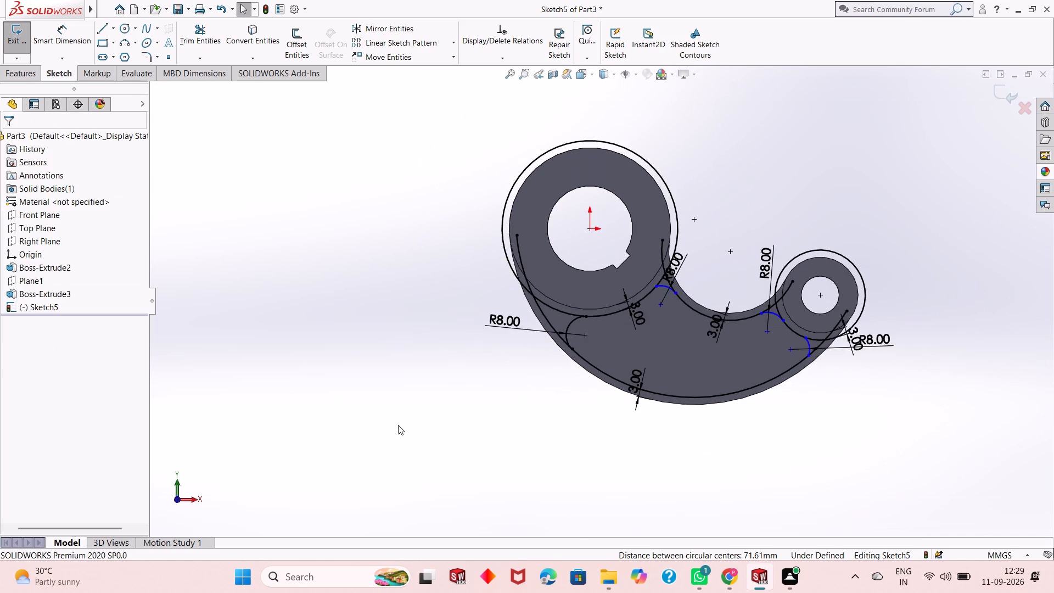
{"action": "scroll", "coordinate": [757, 245], "scroll_direction": "down", "scroll_amount": 3}
{"action": "scroll", "coordinate": [459, 376], "scroll_direction": "down", "scroll_amount": 3}
{"action": "scroll", "coordinate": [798, 276], "scroll_direction": "down", "scroll_amount": 2}
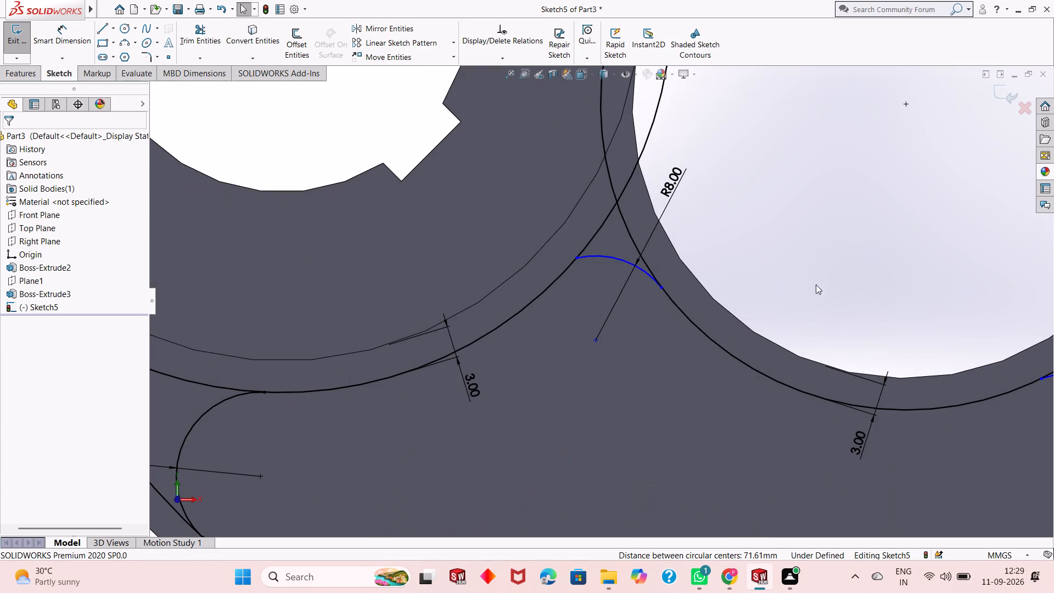
{"action": "scroll", "coordinate": [698, 226], "scroll_direction": "up", "scroll_amount": 2}
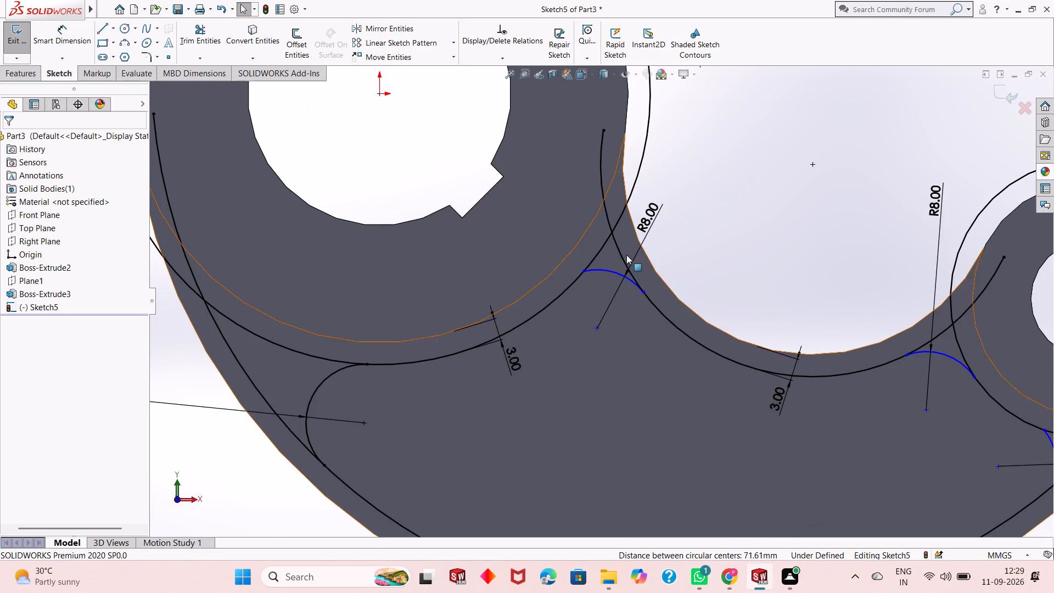
{"action": "scroll", "coordinate": [637, 298], "scroll_direction": "up", "scroll_amount": 1}
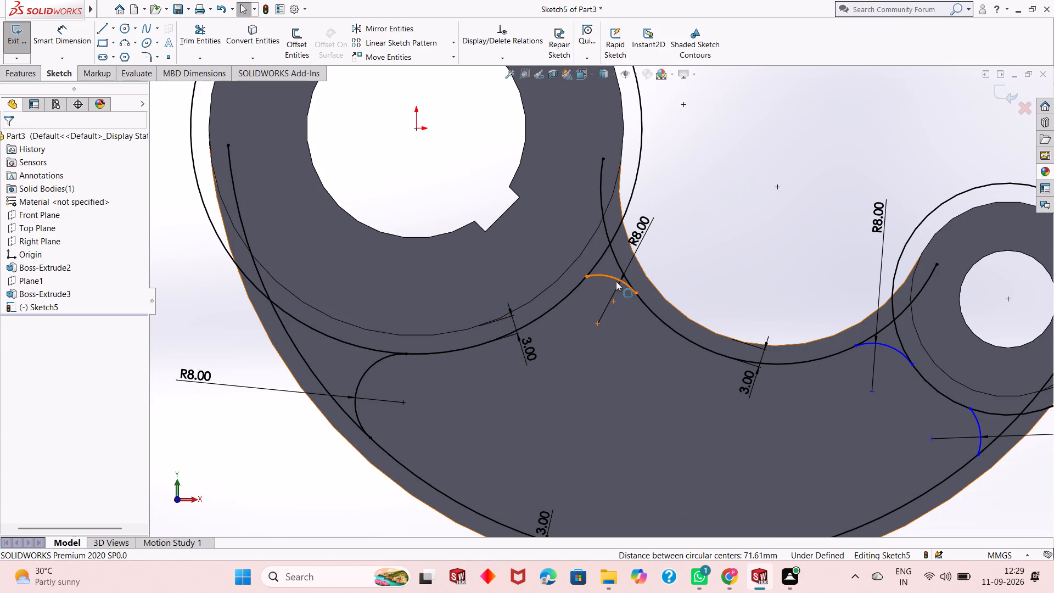
{"action": "left_click", "coordinate": [613, 279]}
{"action": "left_click", "coordinate": [566, 296], "text": "ctrl"}
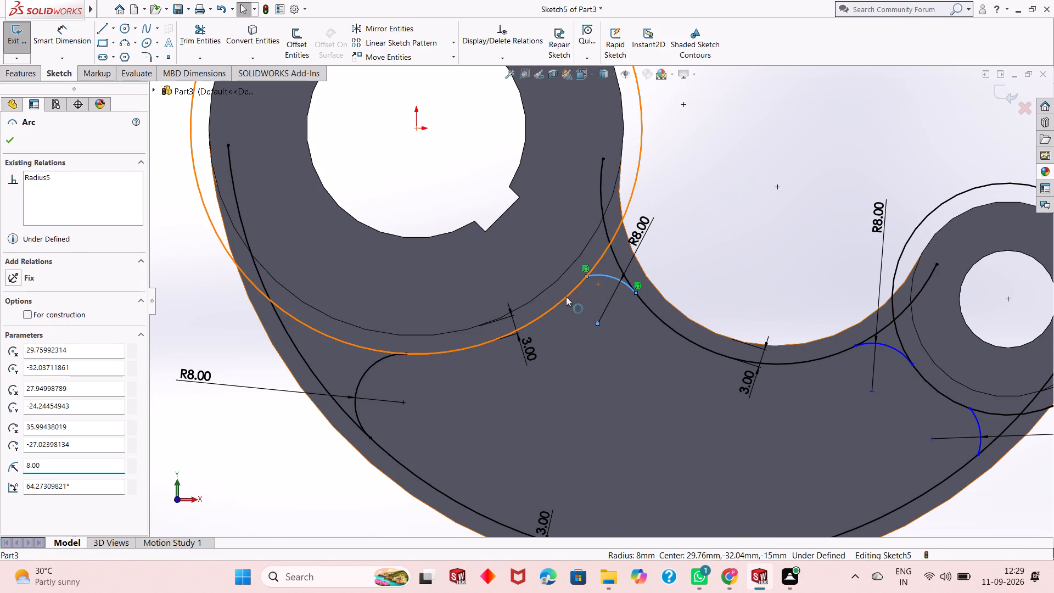
{"action": "left_click", "coordinate": [36, 350]}
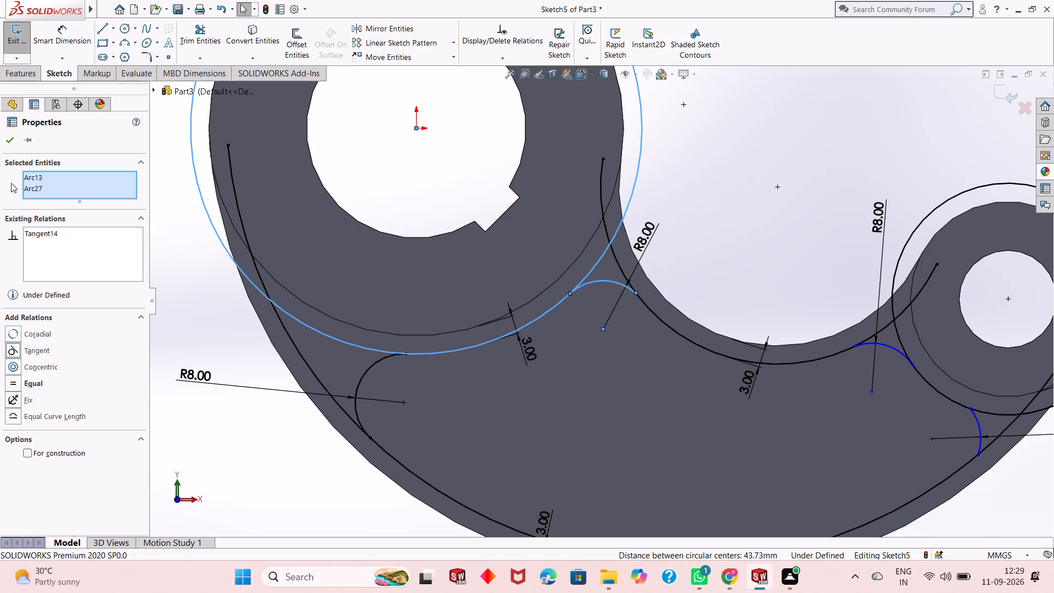
{"action": "left_click", "coordinate": [11, 147]}
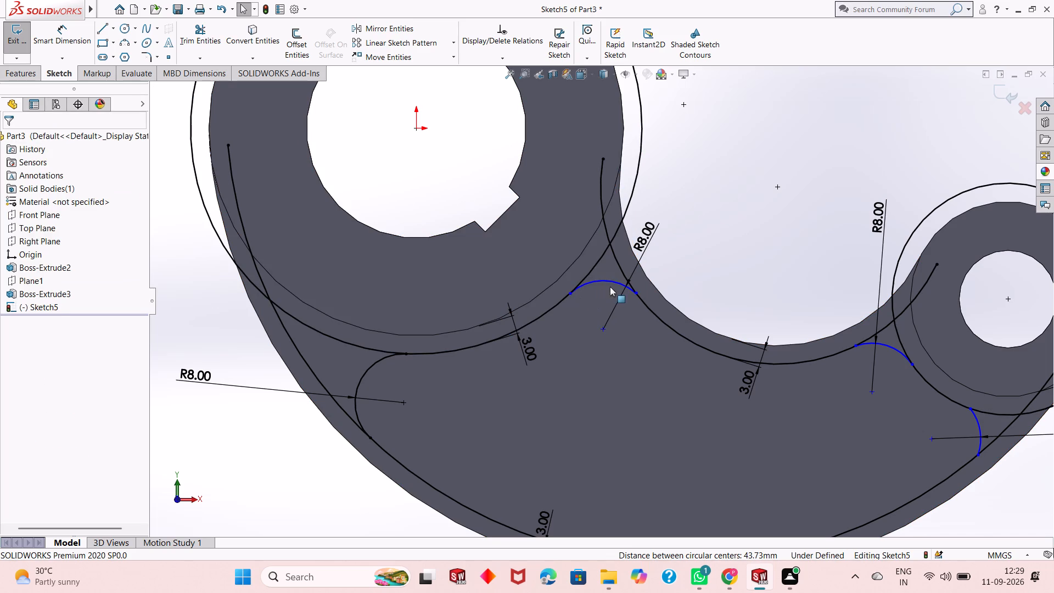
{"action": "left_click", "coordinate": [614, 284]}
{"action": "left_click", "coordinate": [654, 317], "text": "ctrl"}
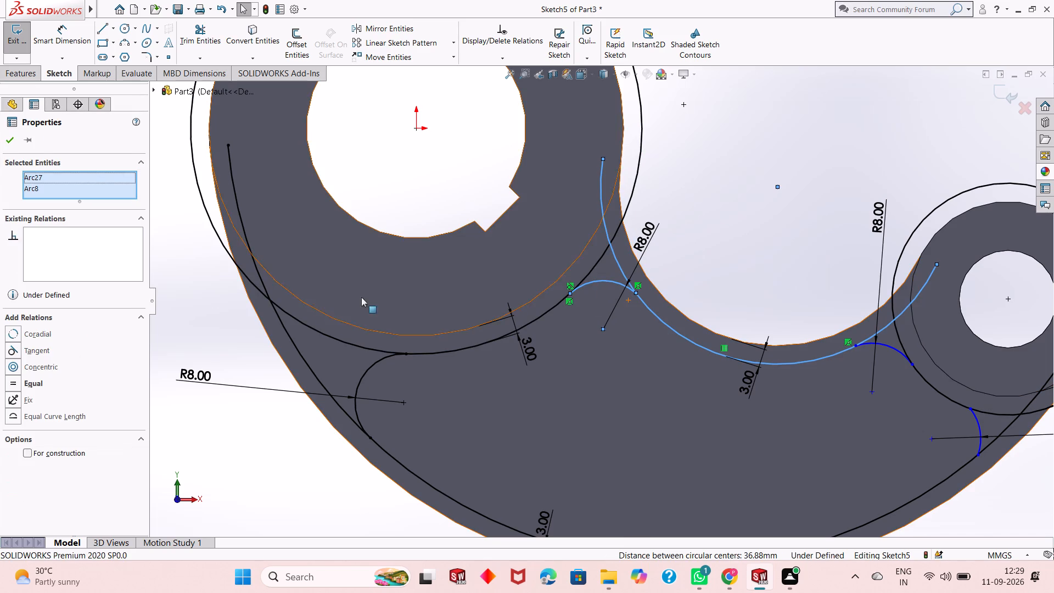
{"action": "left_click", "coordinate": [36, 351]}
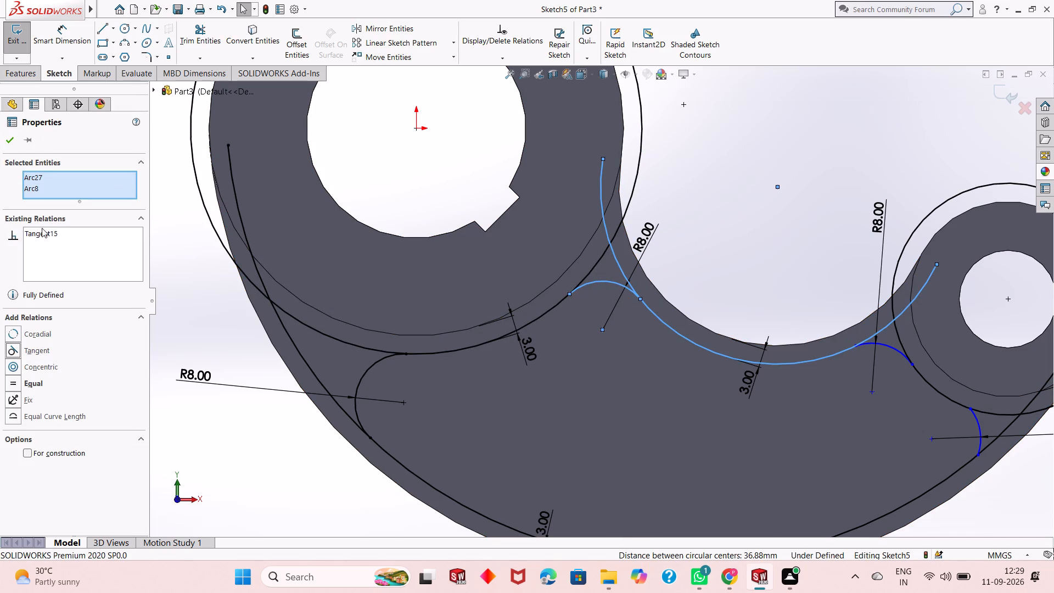
{"action": "left_click", "coordinate": [11, 144]}
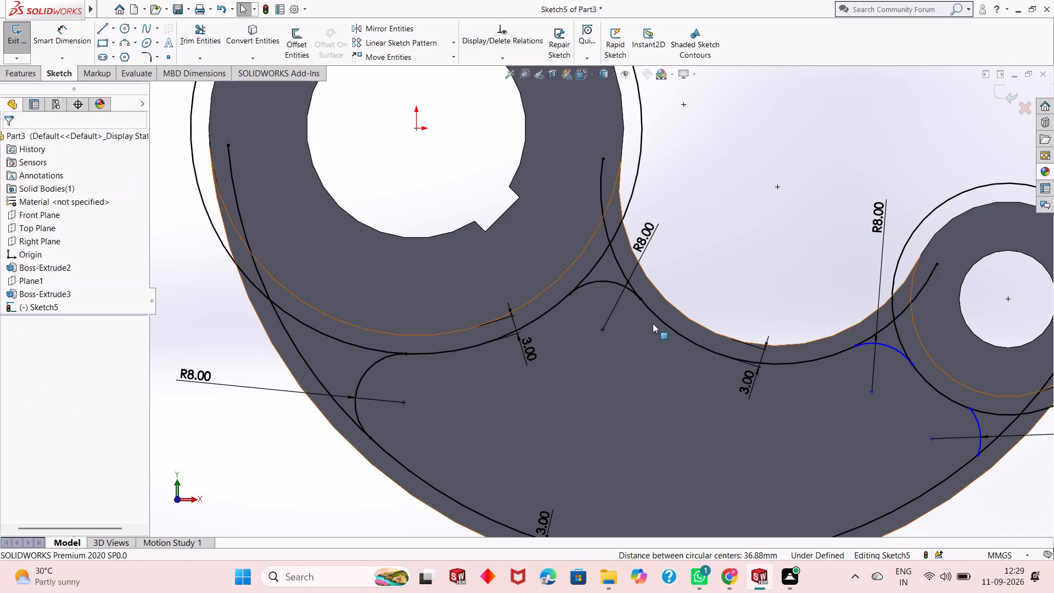
Make the corner arc between the concave inset curve and the smaller ring tangent to that curve and the ring's offset circle.
{"action": "scroll", "coordinate": [653, 323], "scroll_direction": "up", "scroll_amount": 2}
{"action": "scroll", "coordinate": [930, 367], "scroll_direction": "down", "scroll_amount": 1}
{"action": "scroll", "coordinate": [754, 348], "scroll_direction": "down", "scroll_amount": 2}
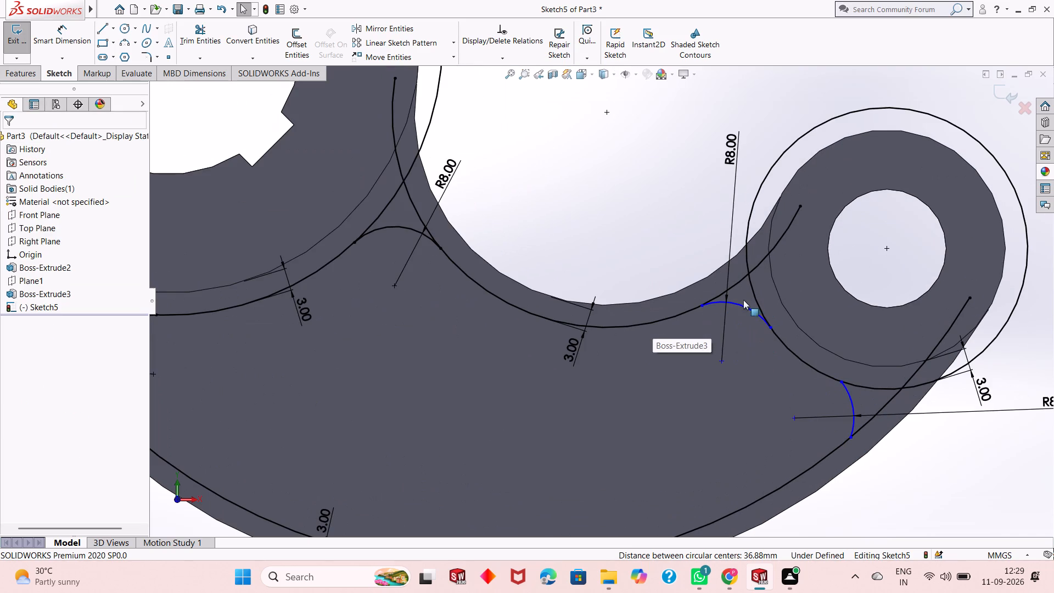
{"action": "left_click", "coordinate": [742, 305]}
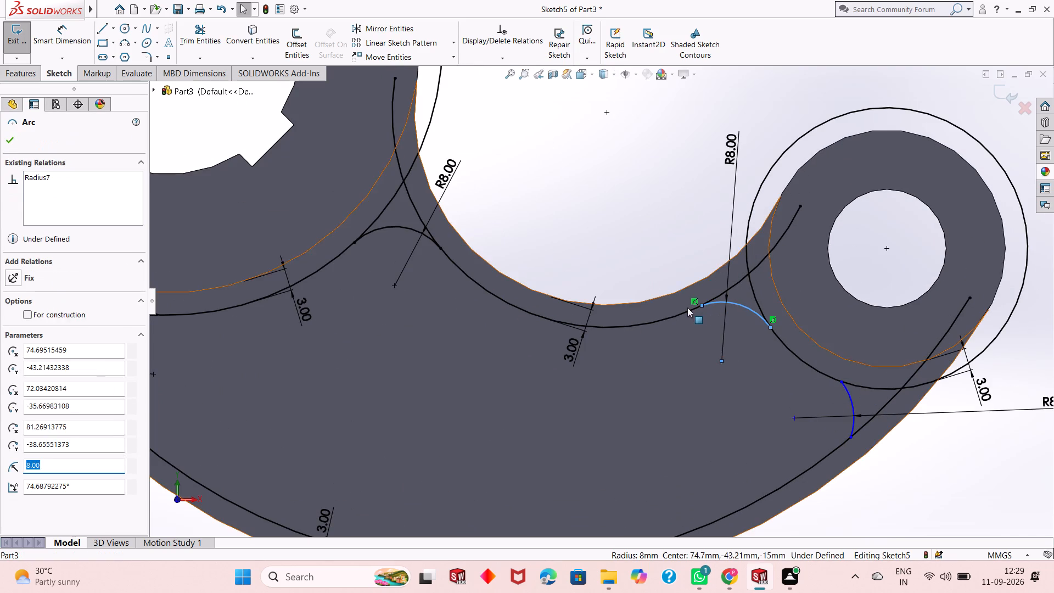
{"action": "left_click", "coordinate": [684, 311], "text": "ctrl"}
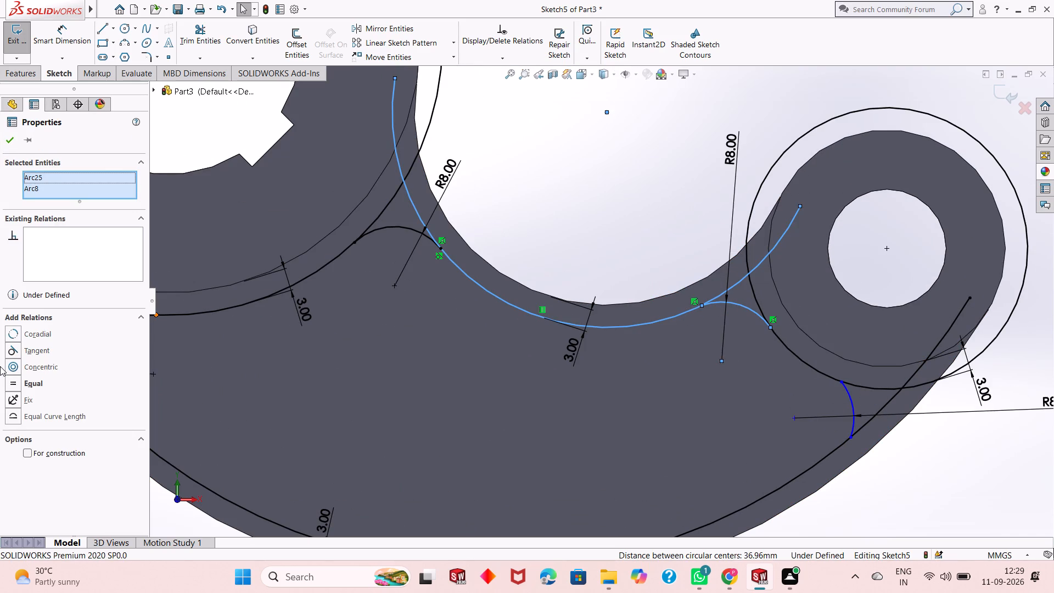
{"action": "left_click", "coordinate": [10, 353]}
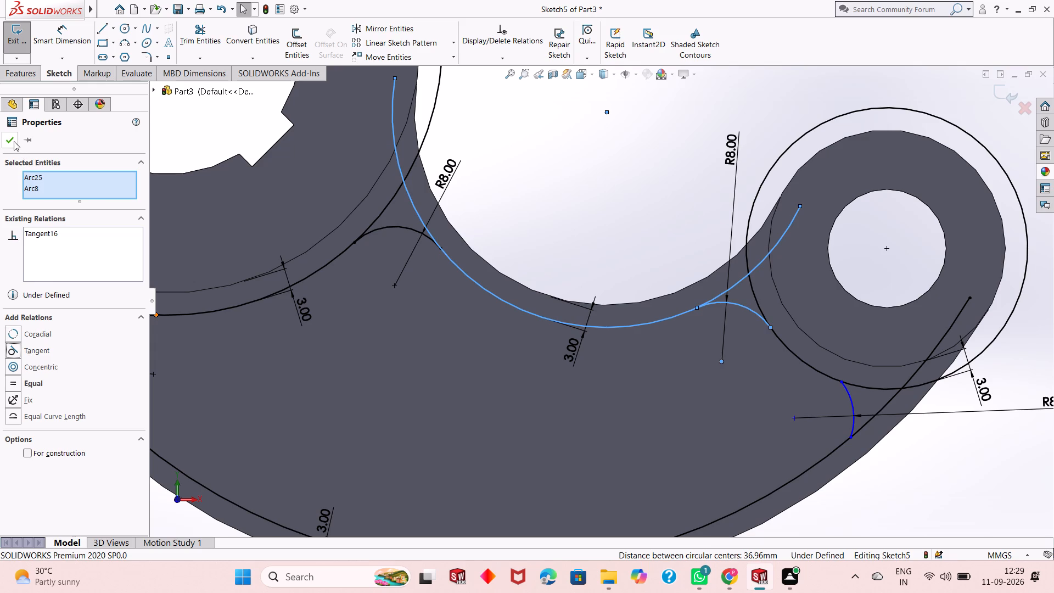
{"action": "left_click", "coordinate": [13, 141]}
{"action": "left_click", "coordinate": [753, 311]}
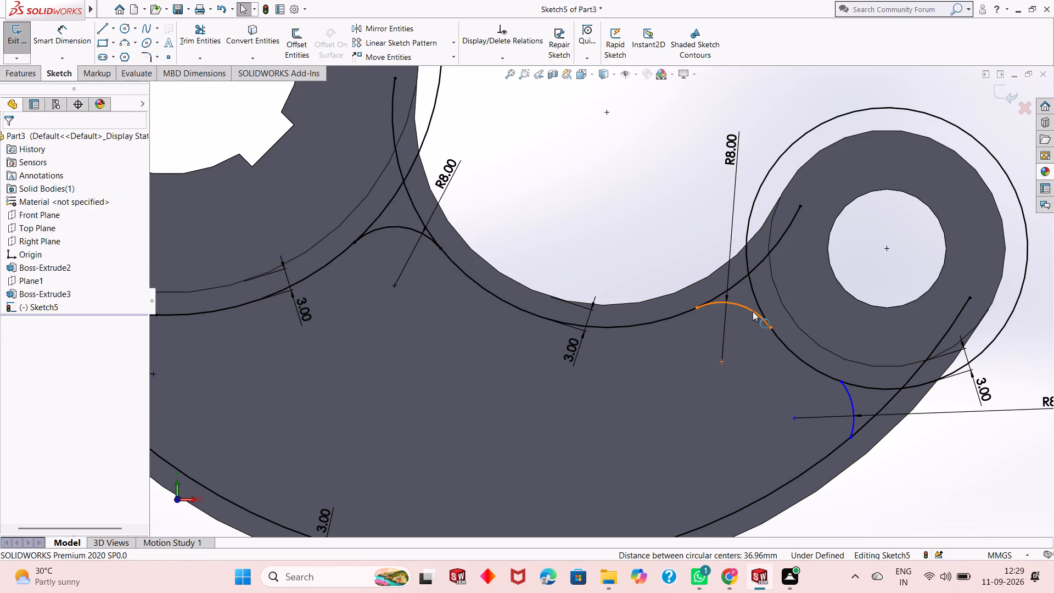
{"action": "left_click", "coordinate": [792, 352], "text": "ctrl"}
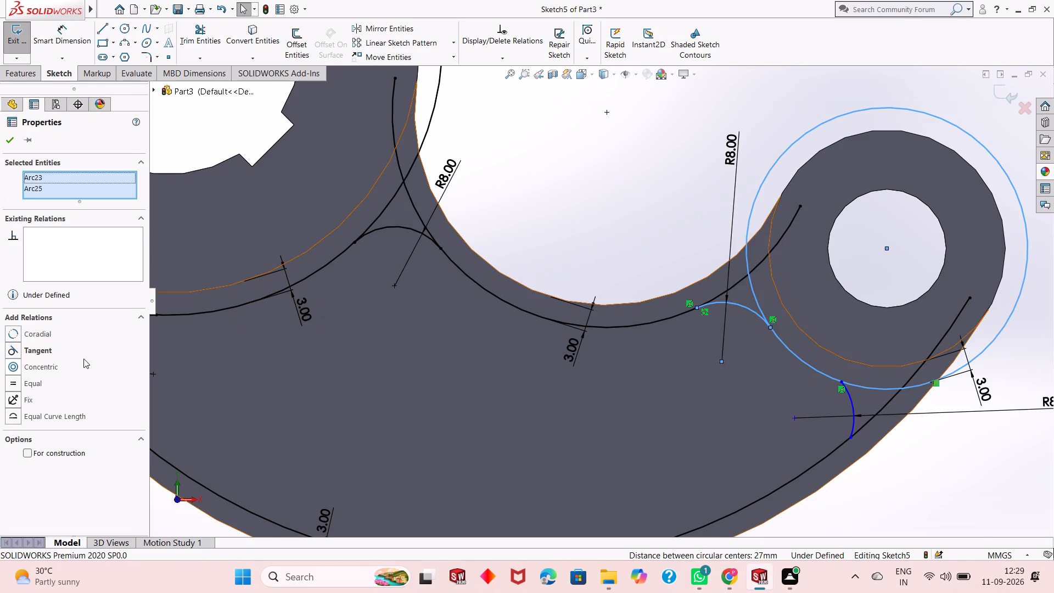
{"action": "left_click", "coordinate": [9, 352]}
{"action": "left_click", "coordinate": [13, 142]}
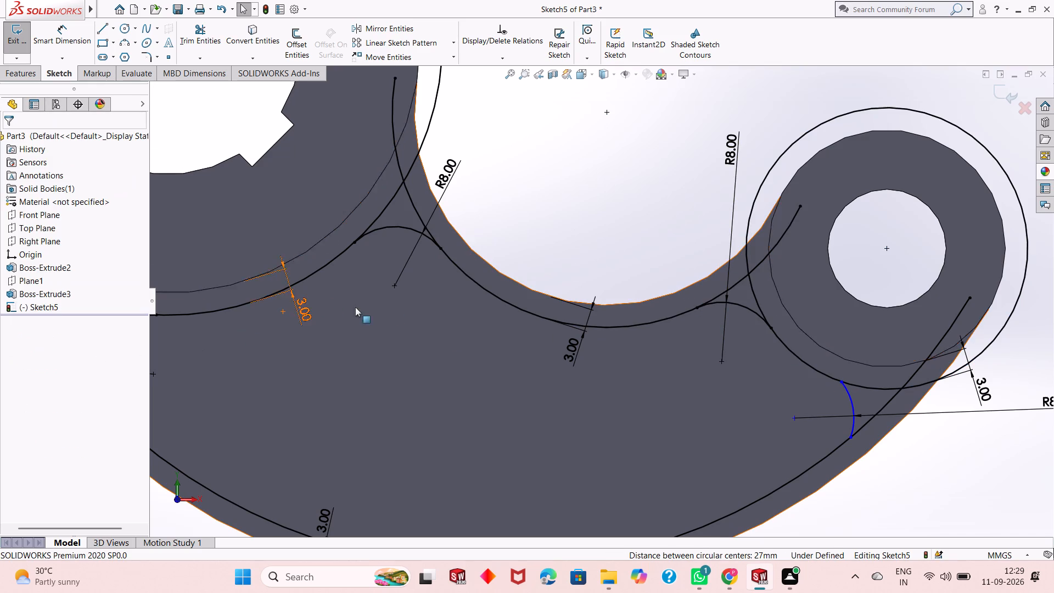
Make the corner arc between the smaller ring and the lower inset curve tangent to the ring's offset circle and that curve.
{"action": "left_click", "coordinate": [853, 406]}
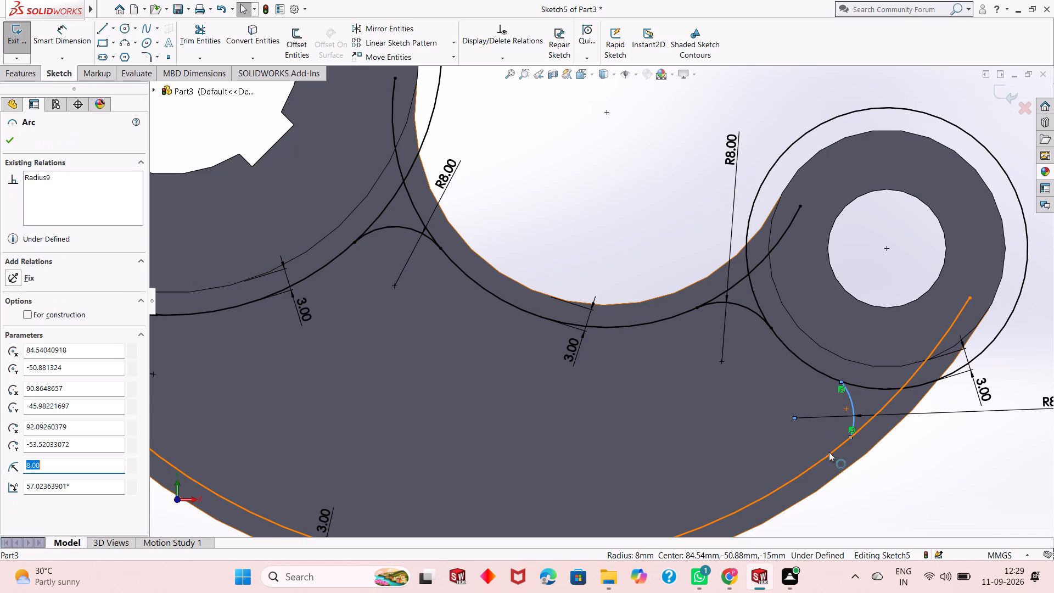
{"action": "left_click", "coordinate": [817, 369], "text": "ctrl"}
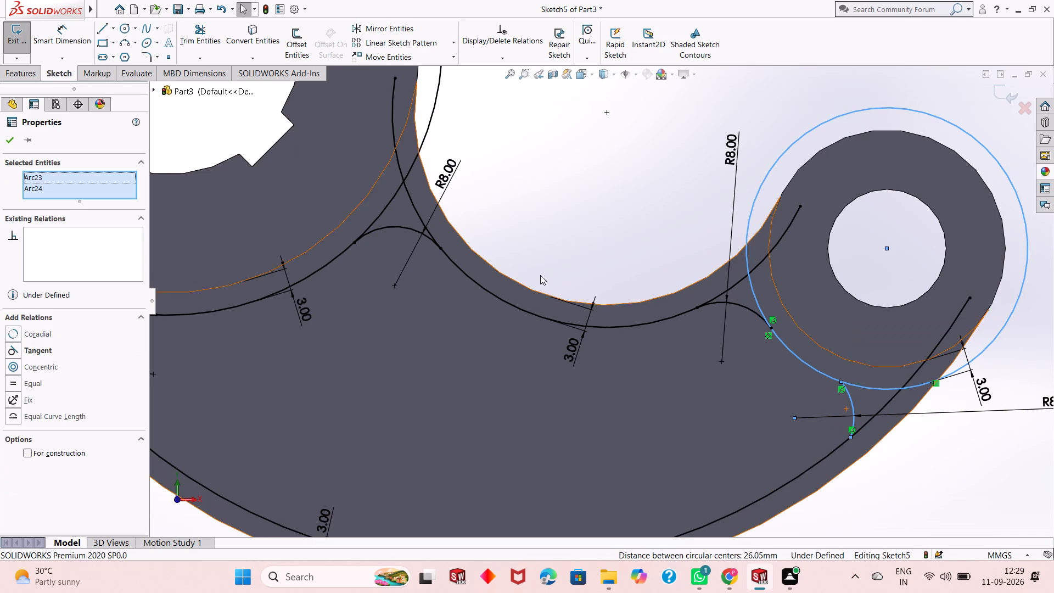
{"action": "left_click", "coordinate": [31, 350]}
{"action": "left_click", "coordinate": [9, 141]}
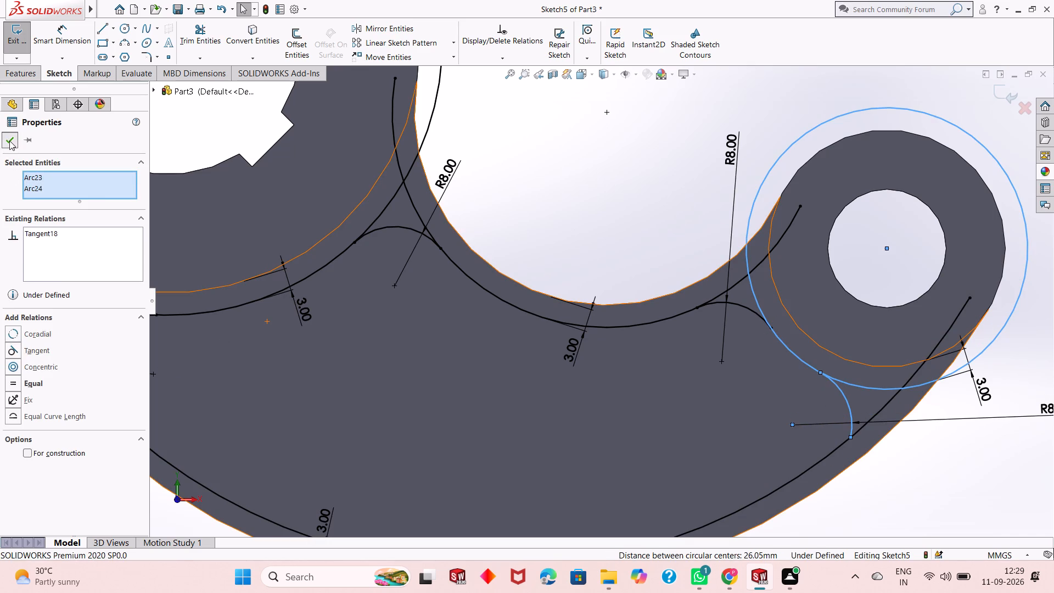
{"action": "left_click", "coordinate": [850, 401]}
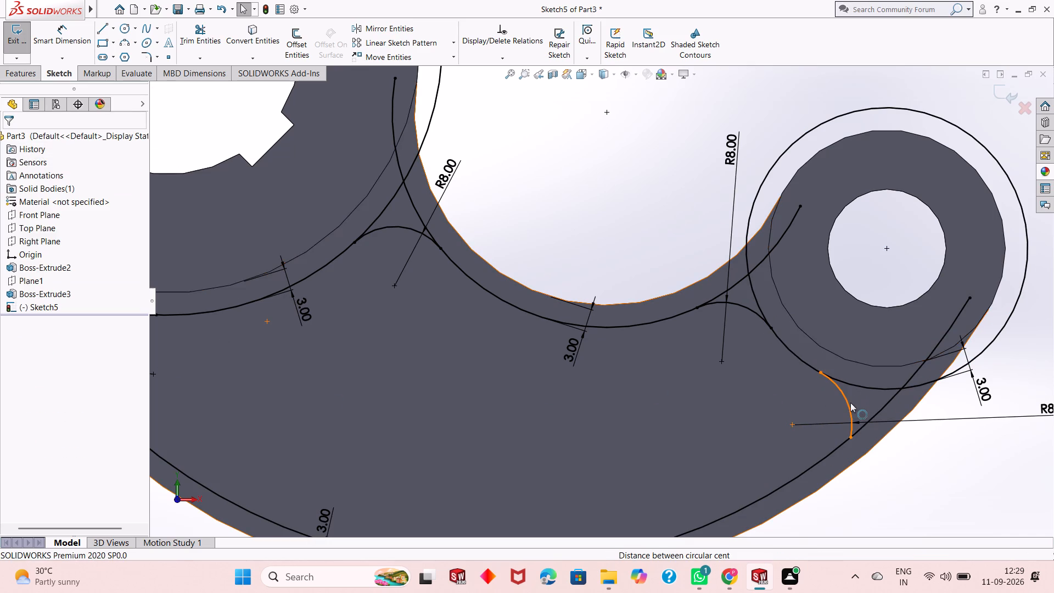
{"action": "left_click", "coordinate": [830, 451], "text": "ctrl"}
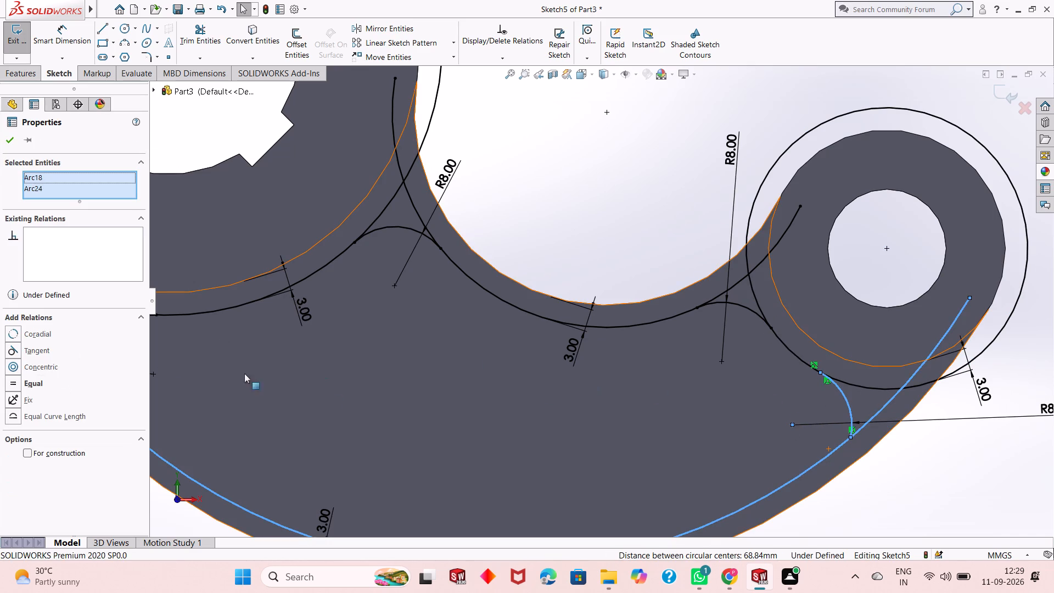
{"action": "left_click", "coordinate": [40, 354]}
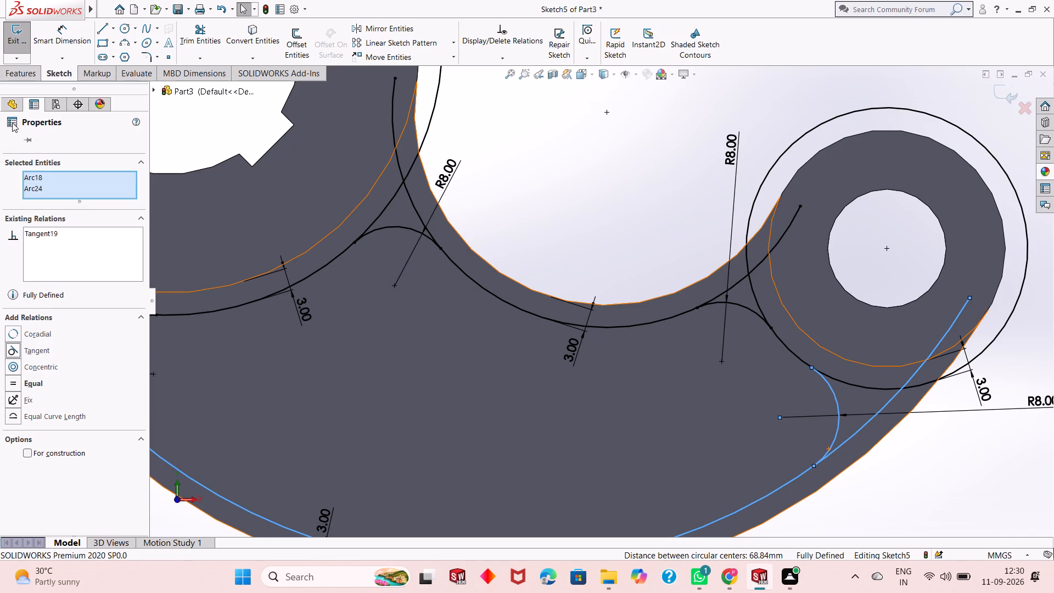
{"action": "left_click", "coordinate": [9, 145]}
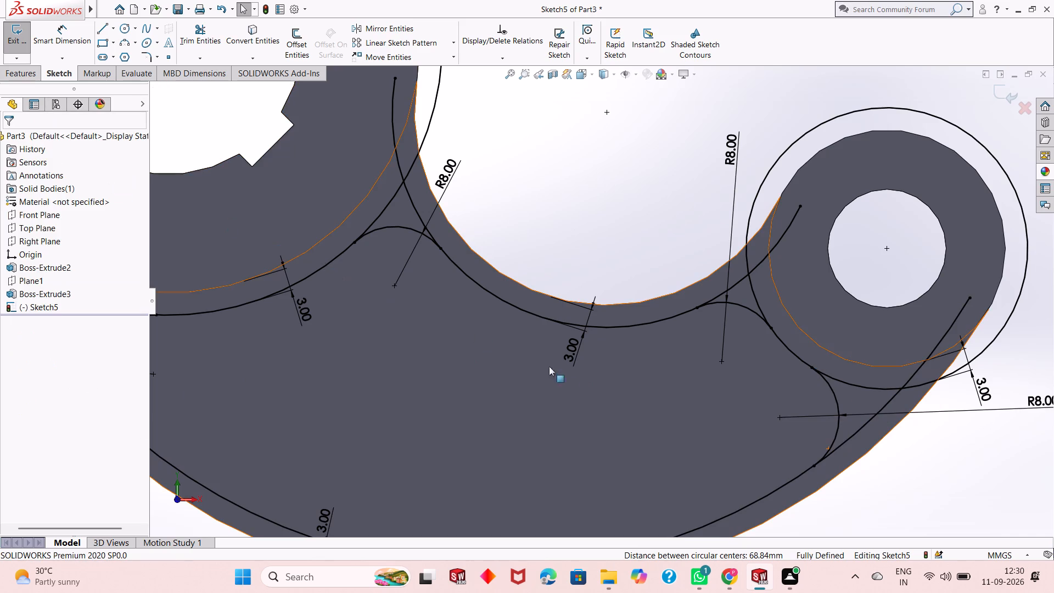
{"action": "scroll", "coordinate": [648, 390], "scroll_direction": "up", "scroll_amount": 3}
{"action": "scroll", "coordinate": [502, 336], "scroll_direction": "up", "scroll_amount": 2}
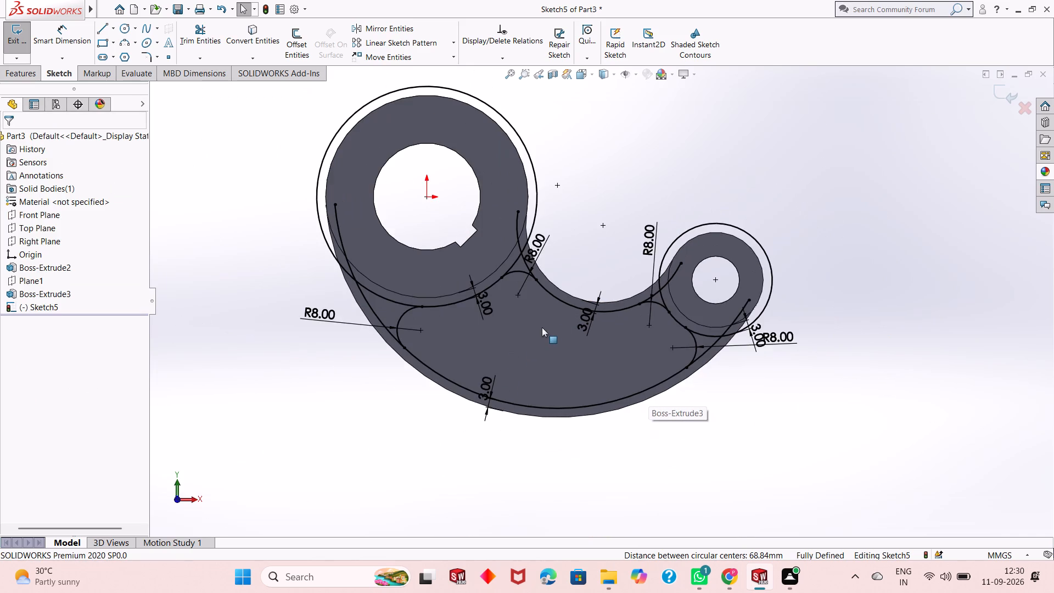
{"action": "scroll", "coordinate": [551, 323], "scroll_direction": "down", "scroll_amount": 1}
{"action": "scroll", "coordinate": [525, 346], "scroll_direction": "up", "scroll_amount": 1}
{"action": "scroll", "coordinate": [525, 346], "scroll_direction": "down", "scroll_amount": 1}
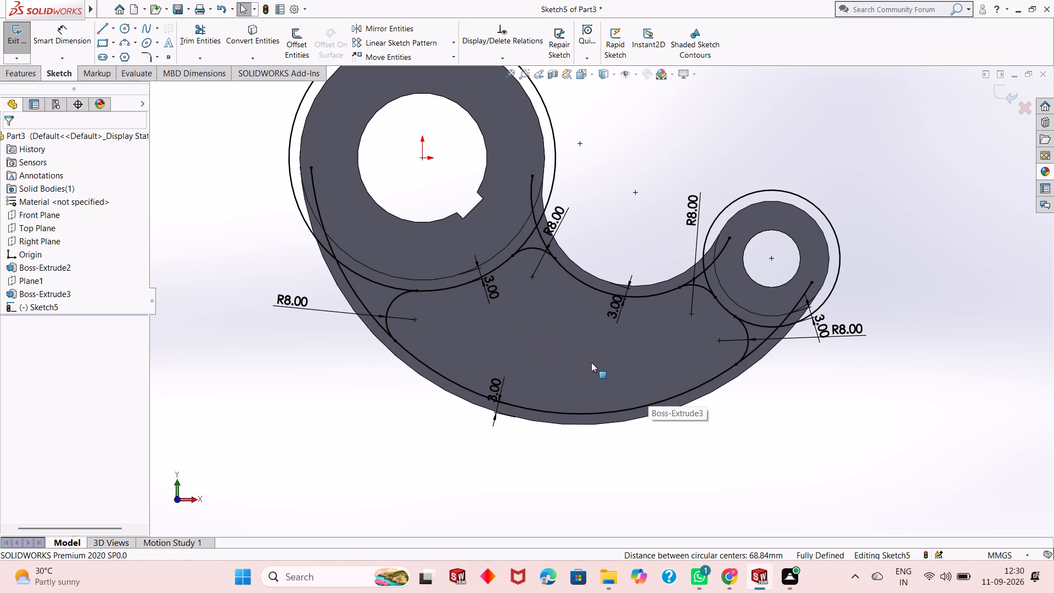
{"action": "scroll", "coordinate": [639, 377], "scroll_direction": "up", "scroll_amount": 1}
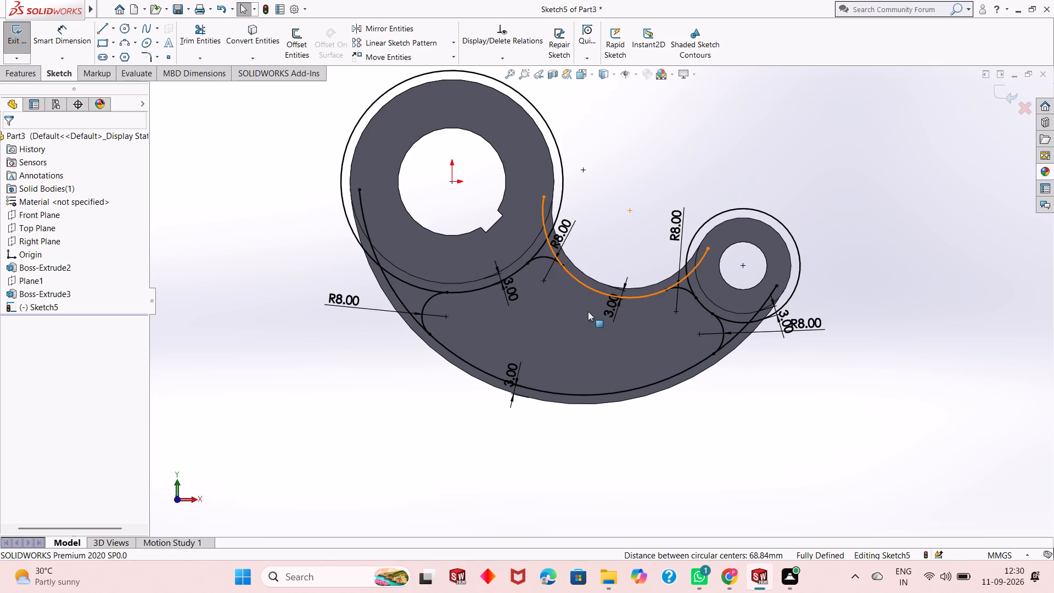
Trim the larger ring's offset circle and the inset curve ends that extend past its two R8 corner arcs.
{"action": "left_click", "coordinate": [188, 30]}
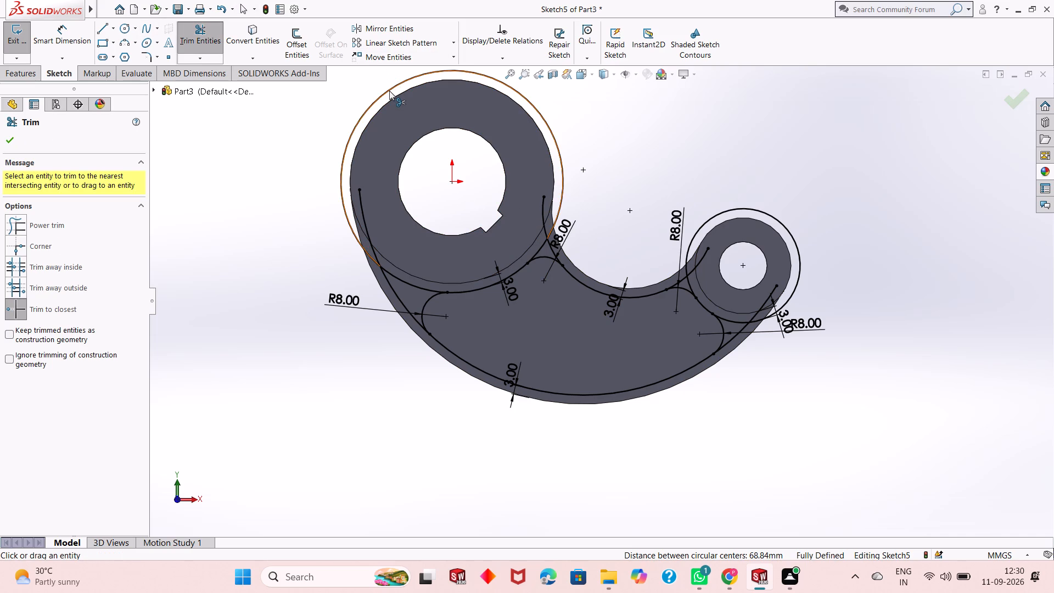
{"action": "left_click", "coordinate": [389, 91]}
{"action": "left_click", "coordinate": [366, 221]}
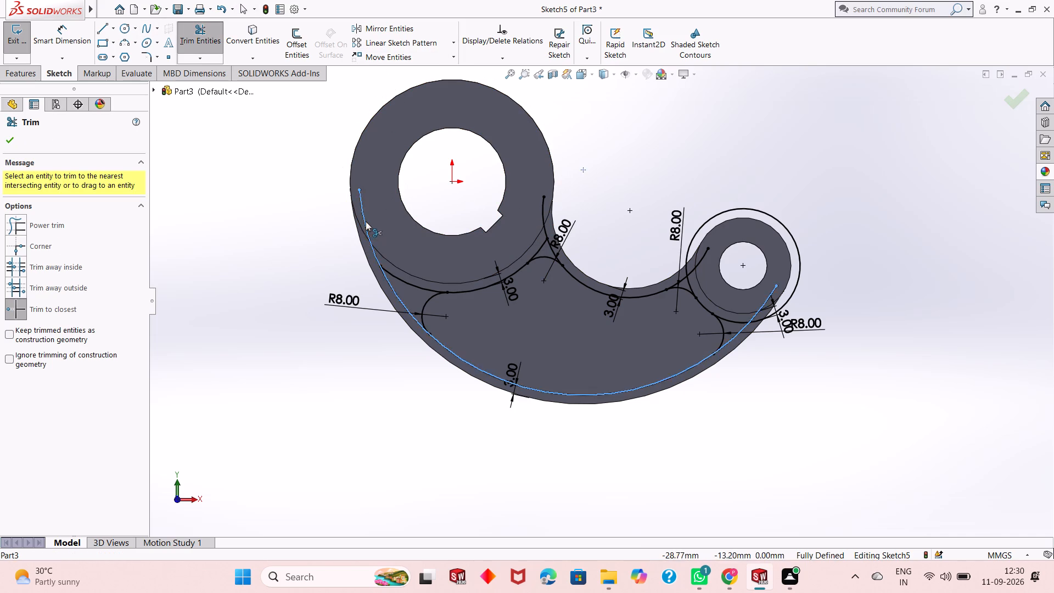
{"action": "left_click", "coordinate": [405, 284]}
{"action": "left_click", "coordinate": [397, 301]}
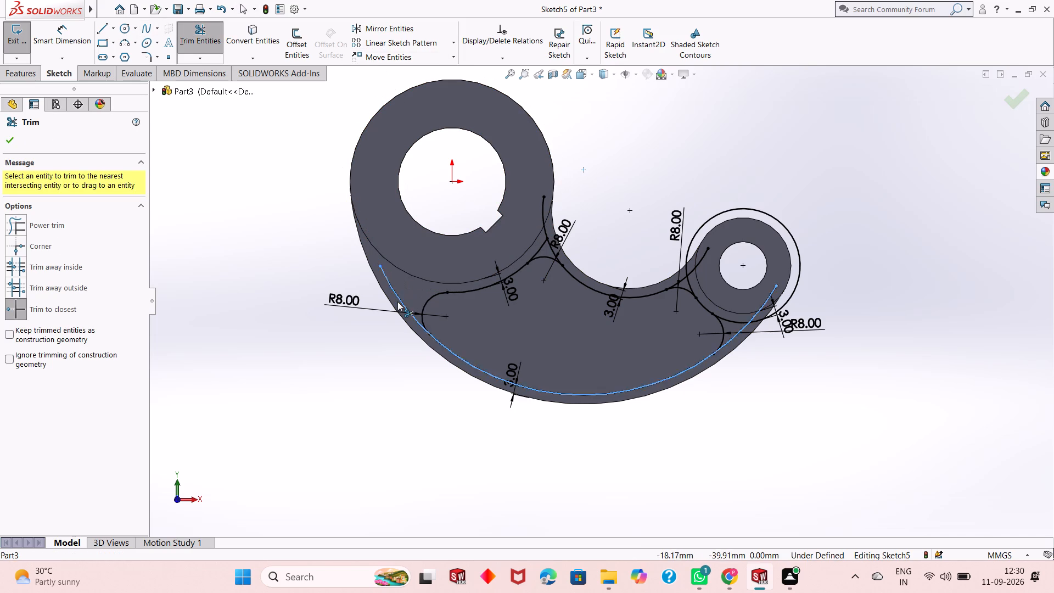
{"action": "left_click", "coordinate": [542, 203]}
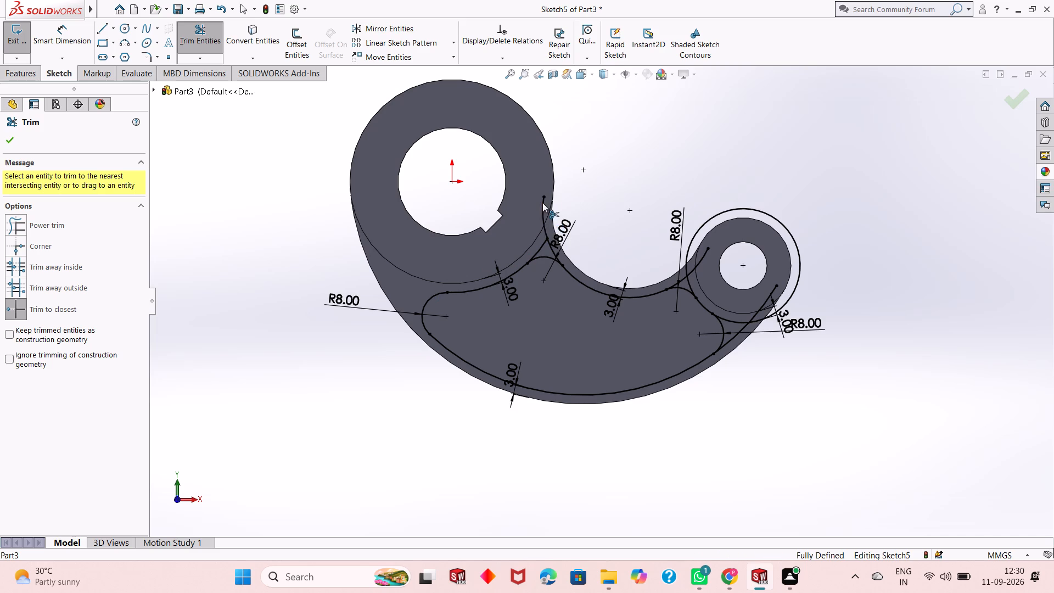
{"action": "left_click", "coordinate": [539, 249]}
{"action": "left_click", "coordinate": [551, 247]}
Trim the smaller ring's offset circle and the inset curve ends beyond its two R8 corner arcs, leaving one closed profile.
{"action": "left_click", "coordinate": [707, 221]}
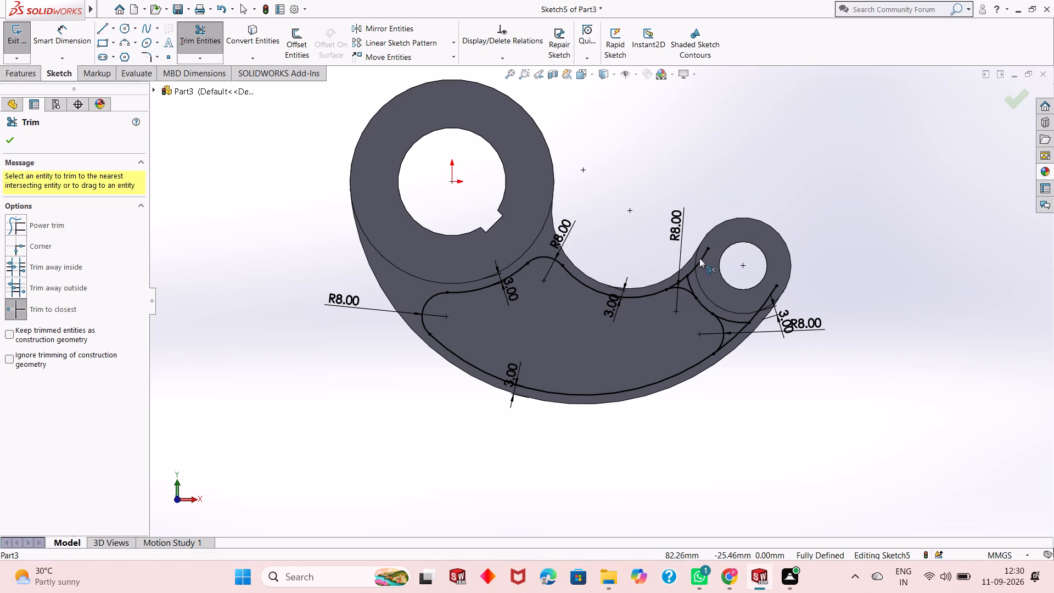
{"action": "left_click", "coordinate": [704, 261]}
{"action": "left_click", "coordinate": [676, 283]}
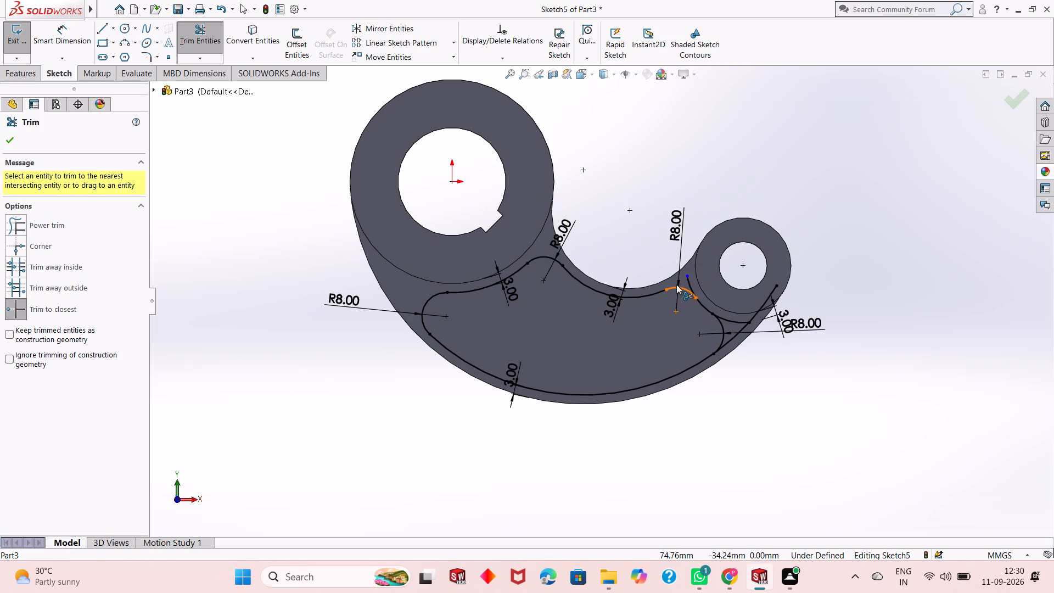
{"action": "left_click", "coordinate": [685, 282]}
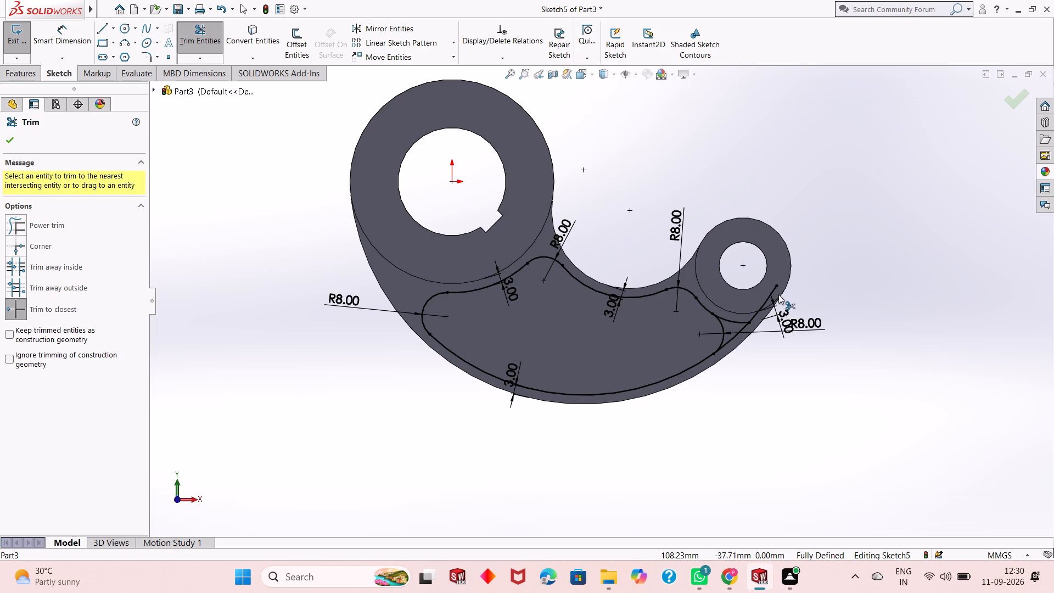
{"action": "left_click", "coordinate": [772, 294]}
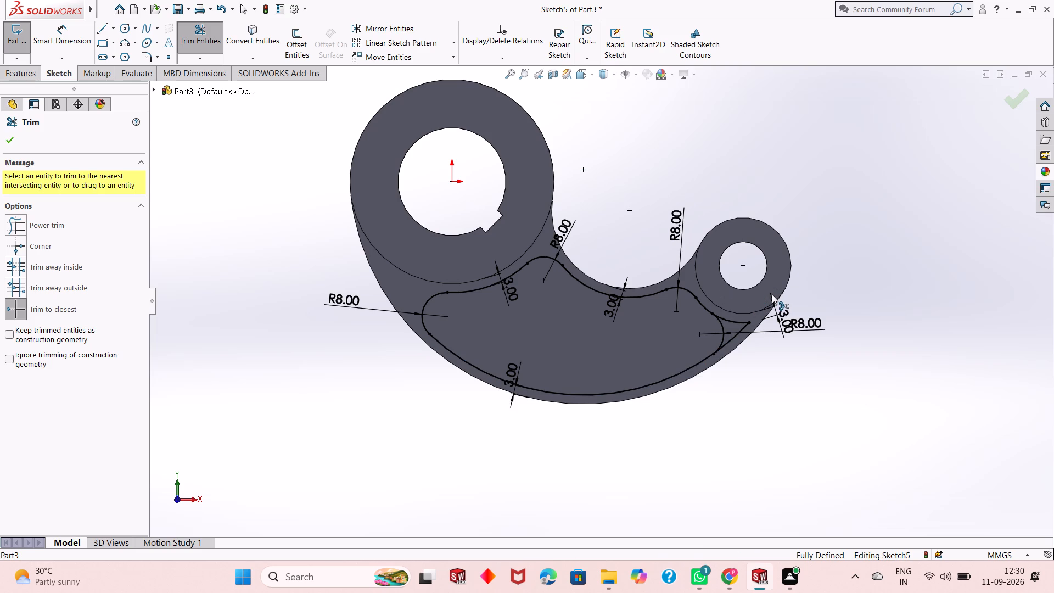
{"action": "left_click", "coordinate": [739, 333]}
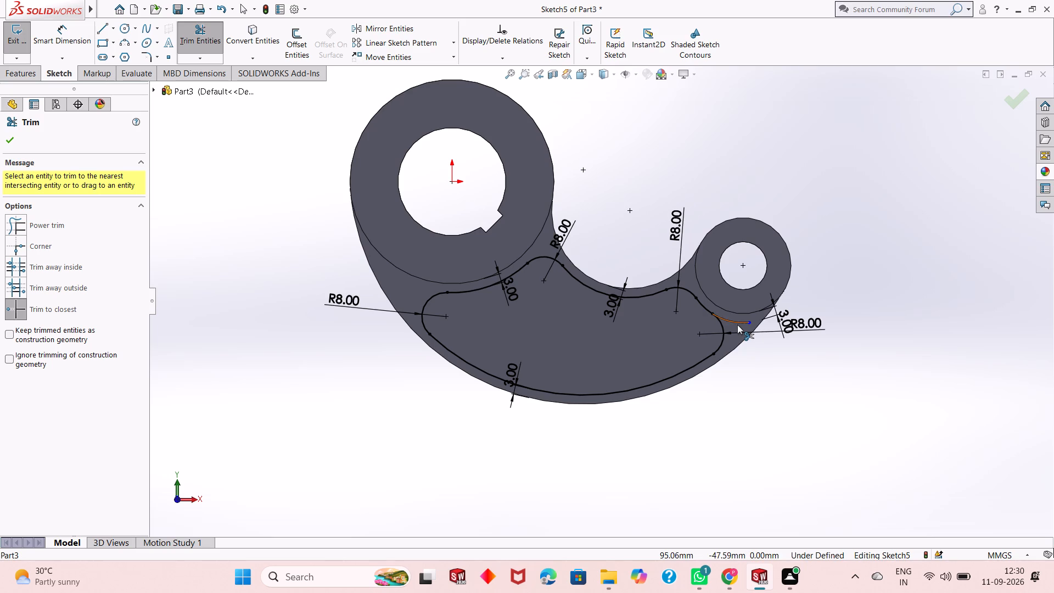
{"action": "left_click", "coordinate": [737, 325]}
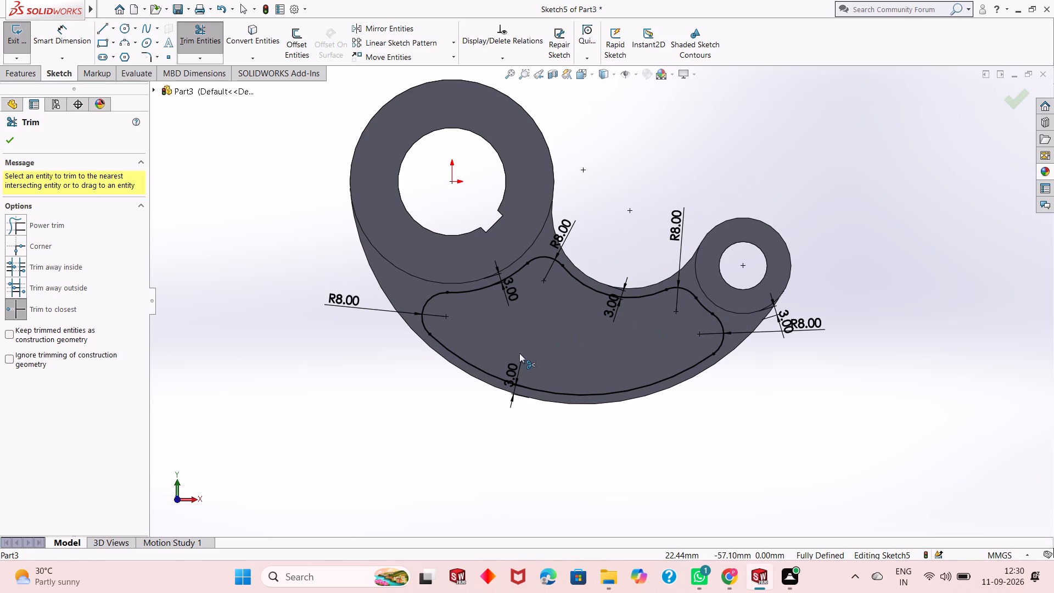
{"action": "scroll", "coordinate": [519, 353], "scroll_direction": "down", "scroll_amount": 1}
{"action": "scroll", "coordinate": [519, 353], "scroll_direction": "up", "scroll_amount": 1}
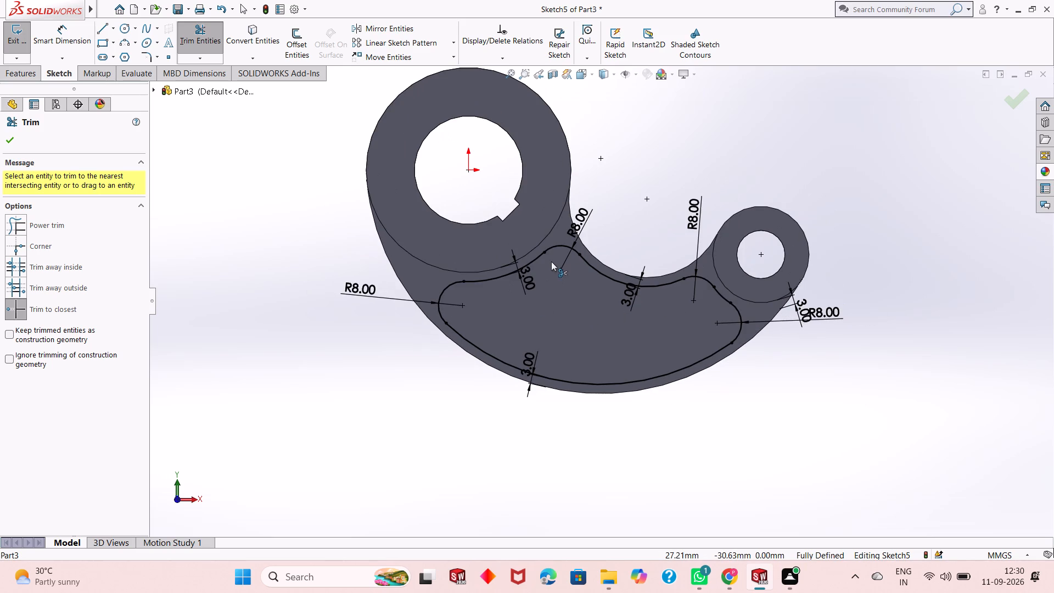
{"action": "key", "text": "Escape"}
{"action": "key", "text": "Escape"}
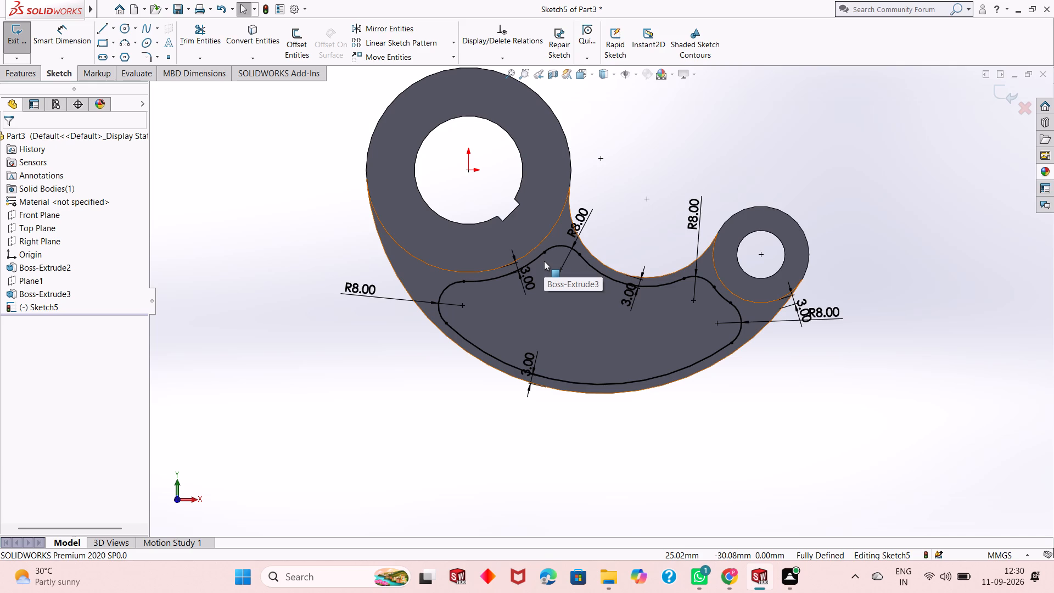
Cut-extrude the closed inset profile through the web with a blind depth of 15 mm.
{"action": "left_click", "coordinate": [772, 174]}
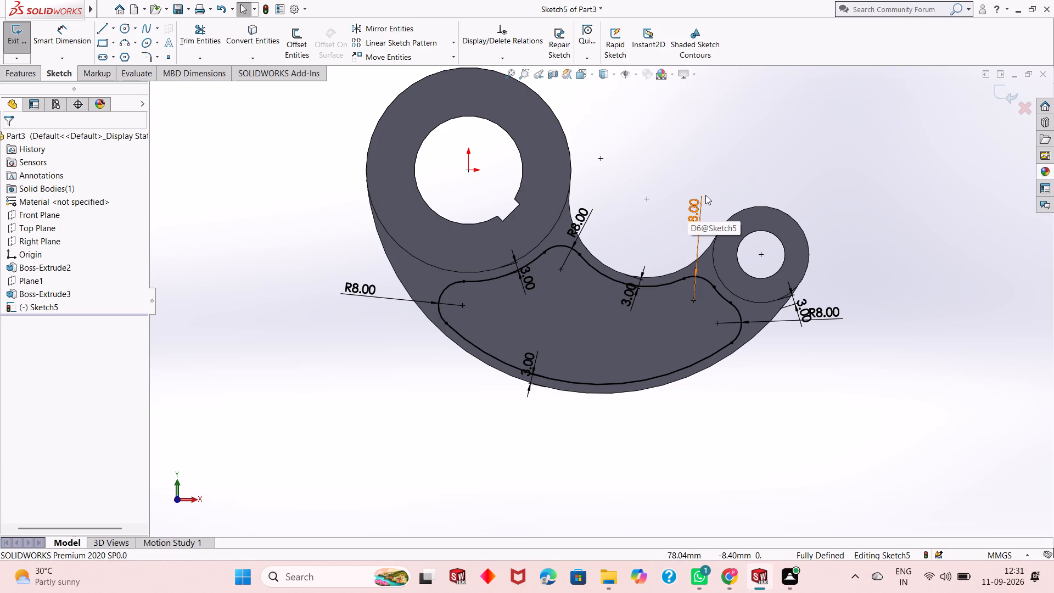
{"action": "scroll", "coordinate": [578, 215], "scroll_direction": "up", "scroll_amount": 2}
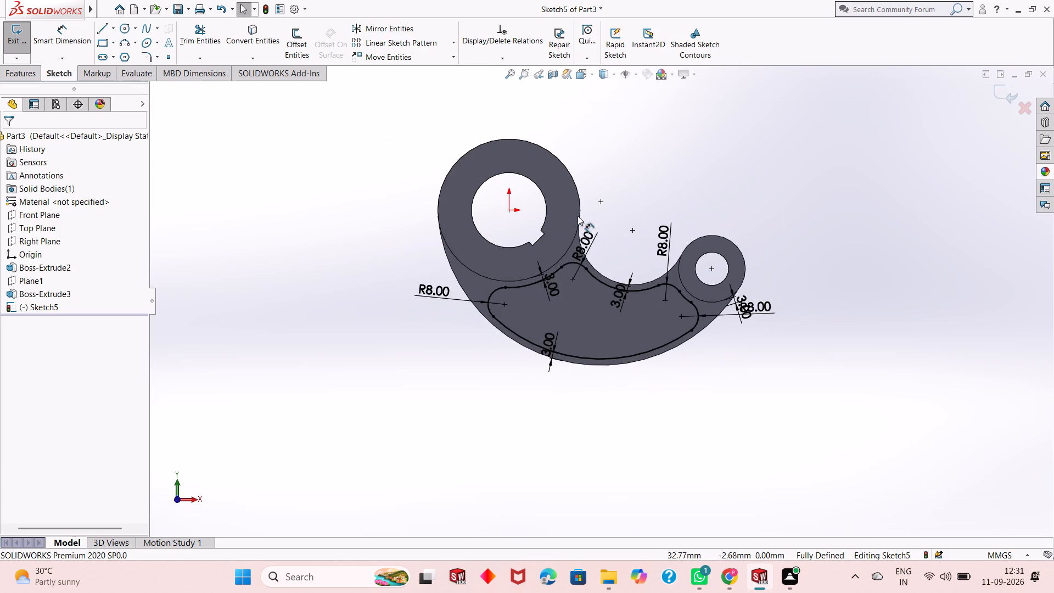
{"action": "scroll", "coordinate": [630, 298], "scroll_direction": "down", "scroll_amount": 1}
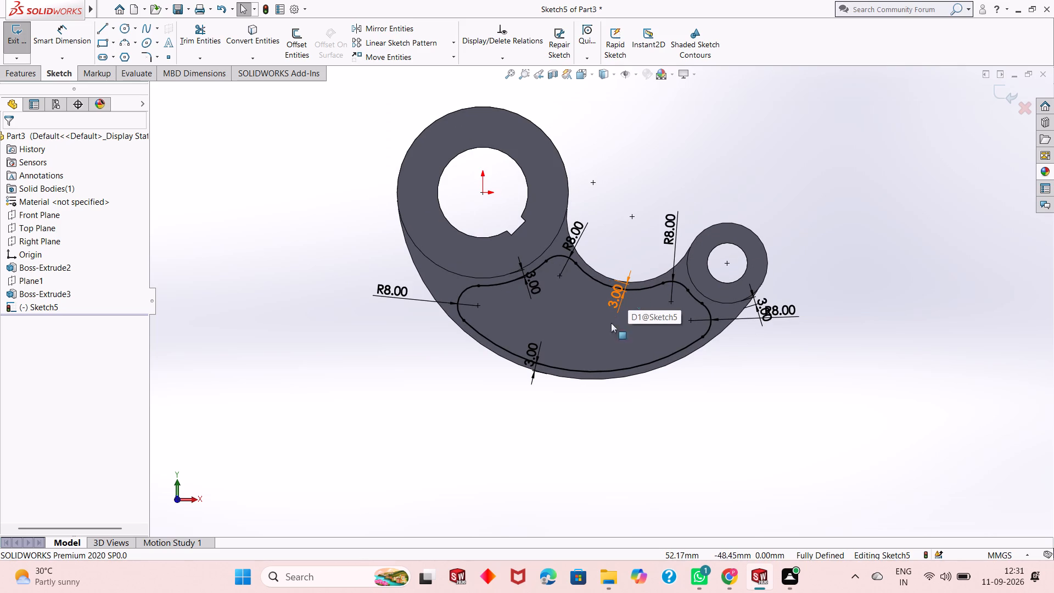
{"action": "middle_click_drag", "start_coordinate": [704, 349], "coordinate": [670, 394]}
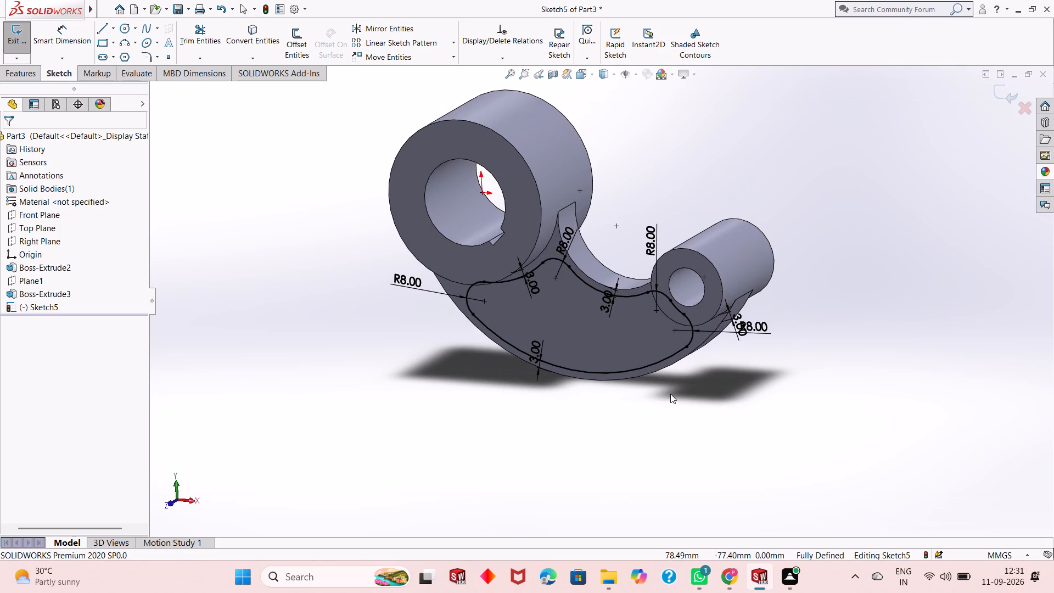
{"action": "left_click", "coordinate": [28, 74]}
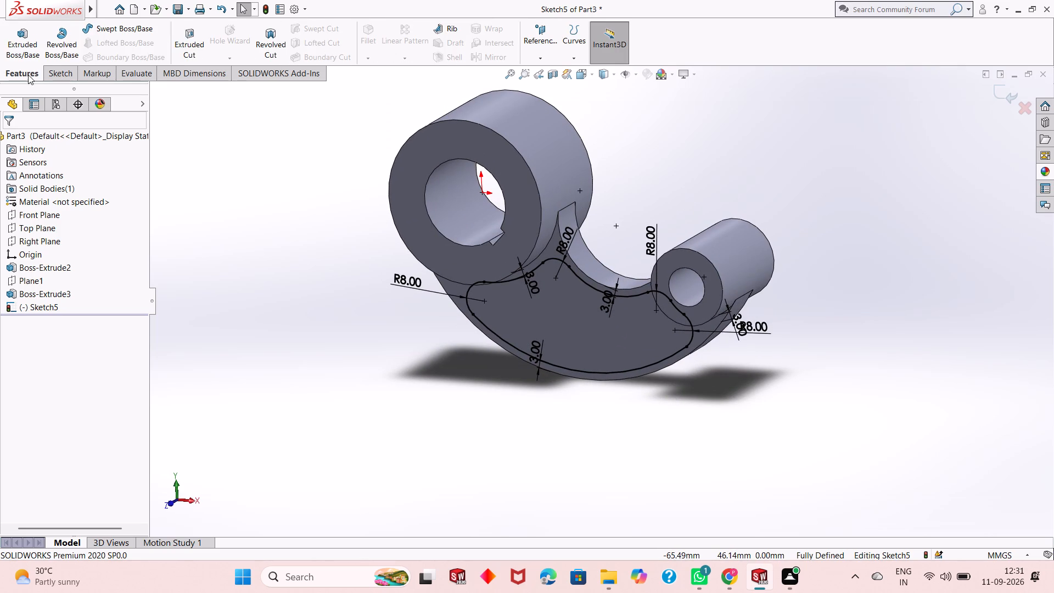
{"action": "left_click", "coordinate": [194, 35]}
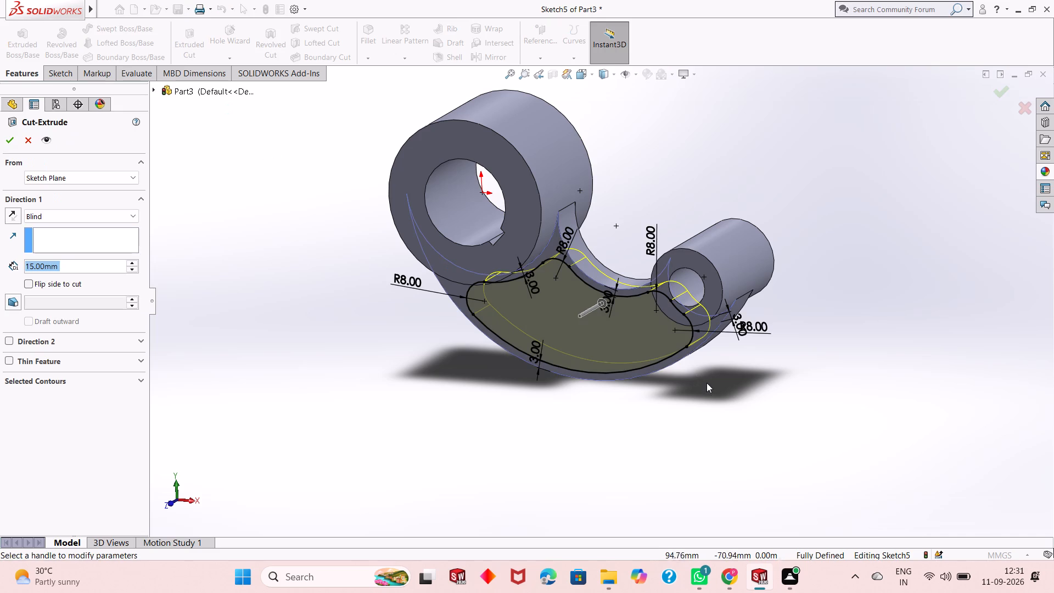
{"action": "middle_click_drag", "start_coordinate": [708, 388], "coordinate": [713, 414]}
{"action": "scroll", "coordinate": [708, 388], "scroll_direction": "down", "scroll_amount": 1}
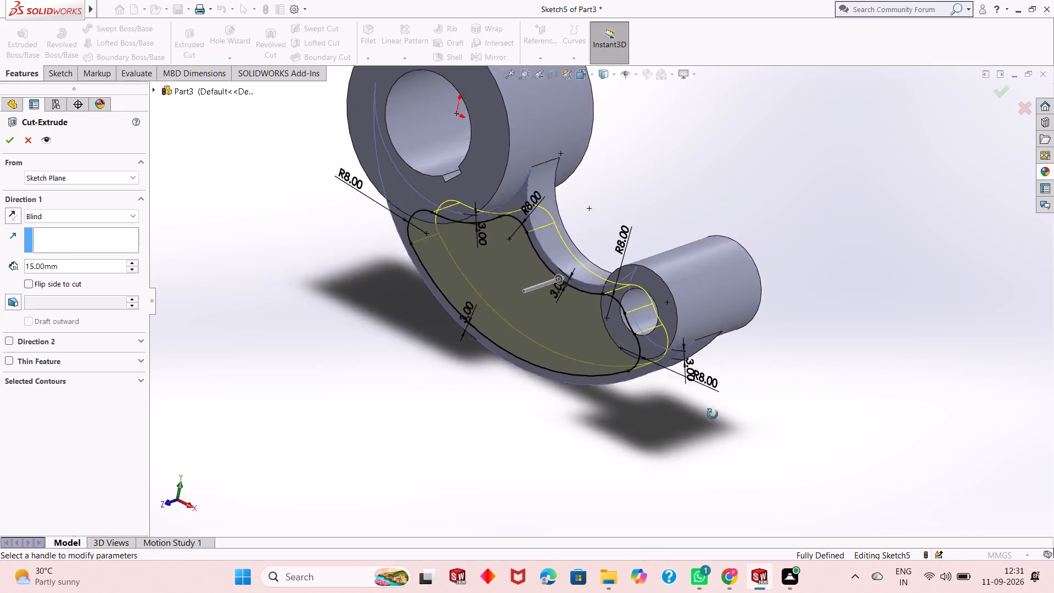
{"action": "middle_click_drag", "start_coordinate": [713, 414], "coordinate": [582, 300]}
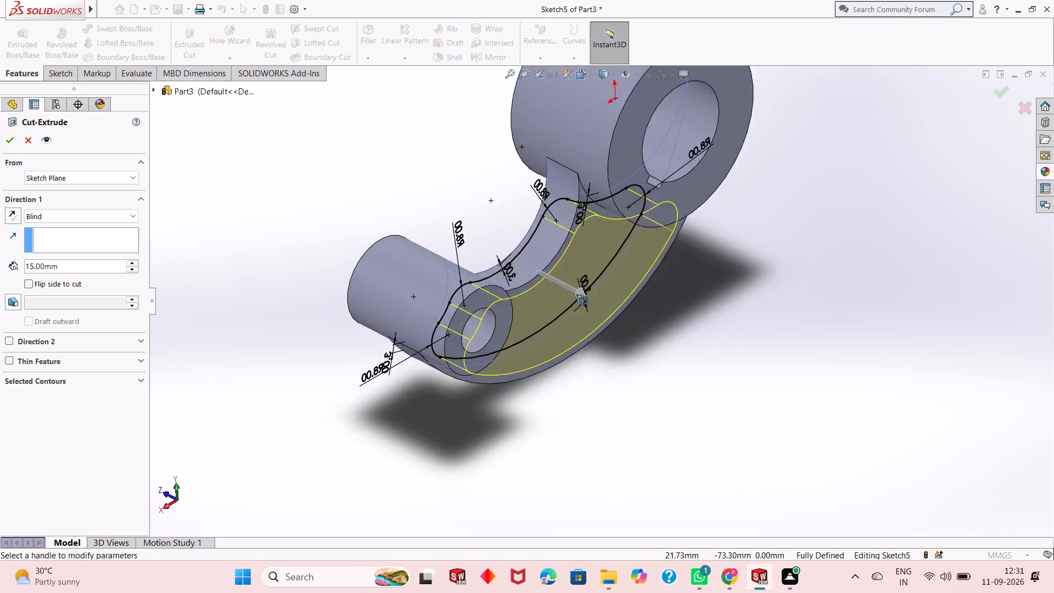
{"action": "middle_click_drag", "start_coordinate": [582, 300], "coordinate": [699, 349]}
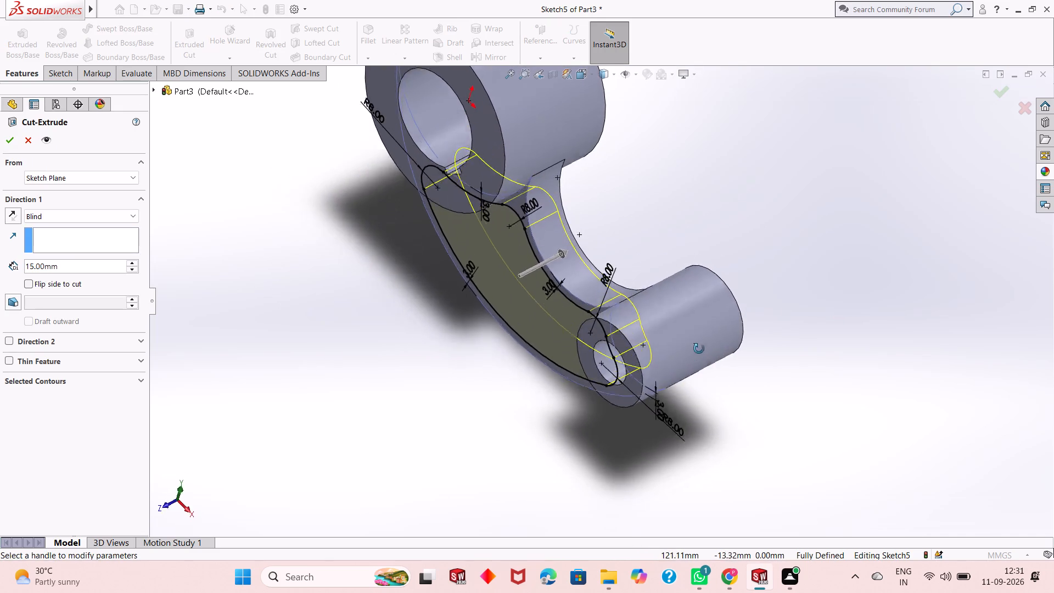
{"action": "middle_click_drag", "start_coordinate": [699, 349], "coordinate": [662, 370]}
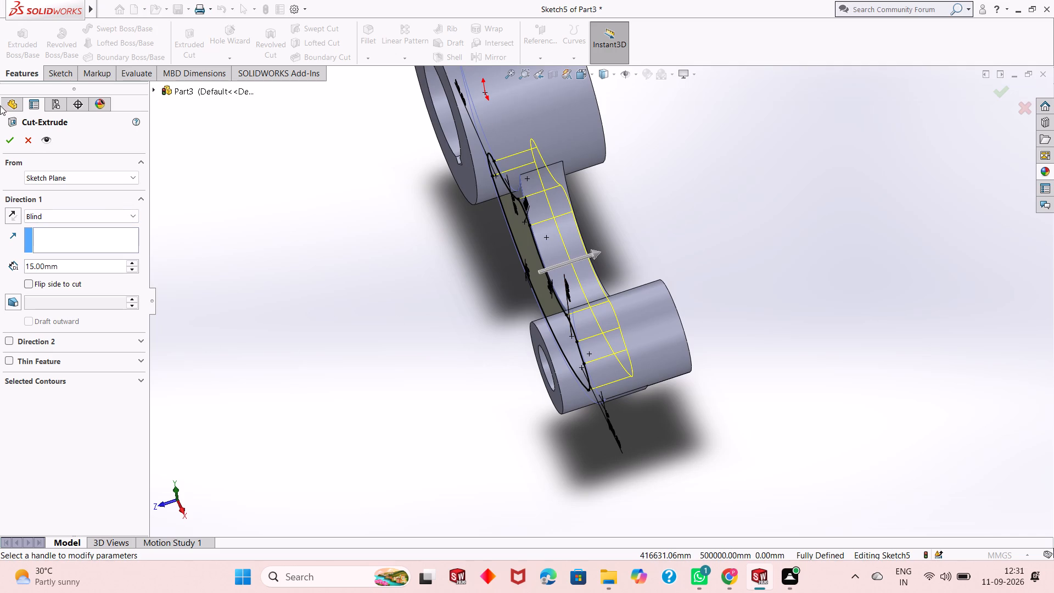
{"action": "left_click", "coordinate": [6, 141]}
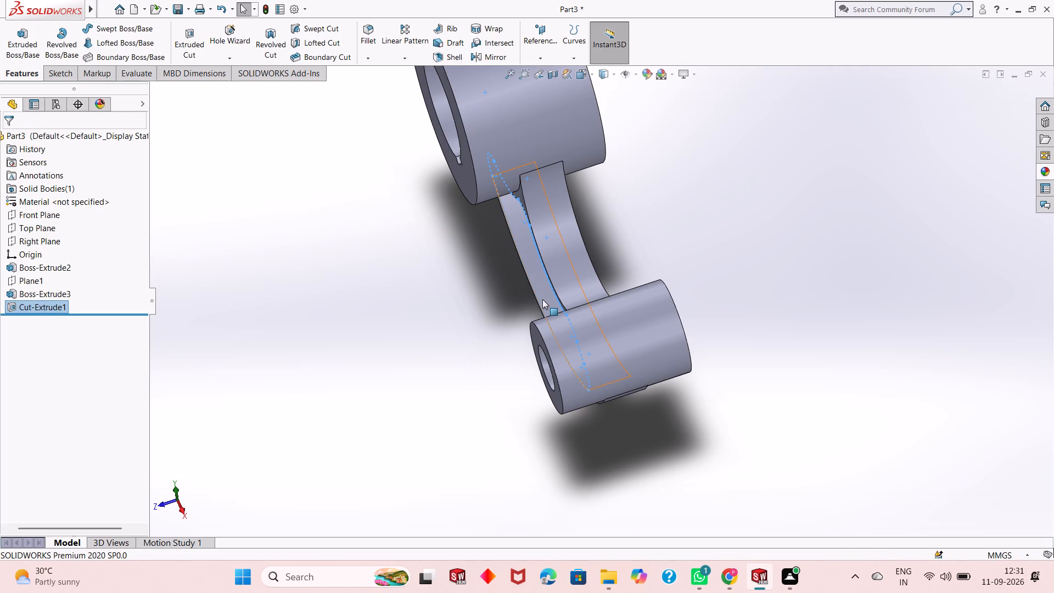
{"action": "key", "text": "Escape"}
{"action": "key", "text": "Escape"}
Examine the web opening and the junctions between the web and both rings from several angles.
{"action": "middle_click_drag", "start_coordinate": [495, 348], "coordinate": [574, 242]}
{"action": "scroll", "coordinate": [406, 330], "scroll_direction": "up", "scroll_amount": 1}
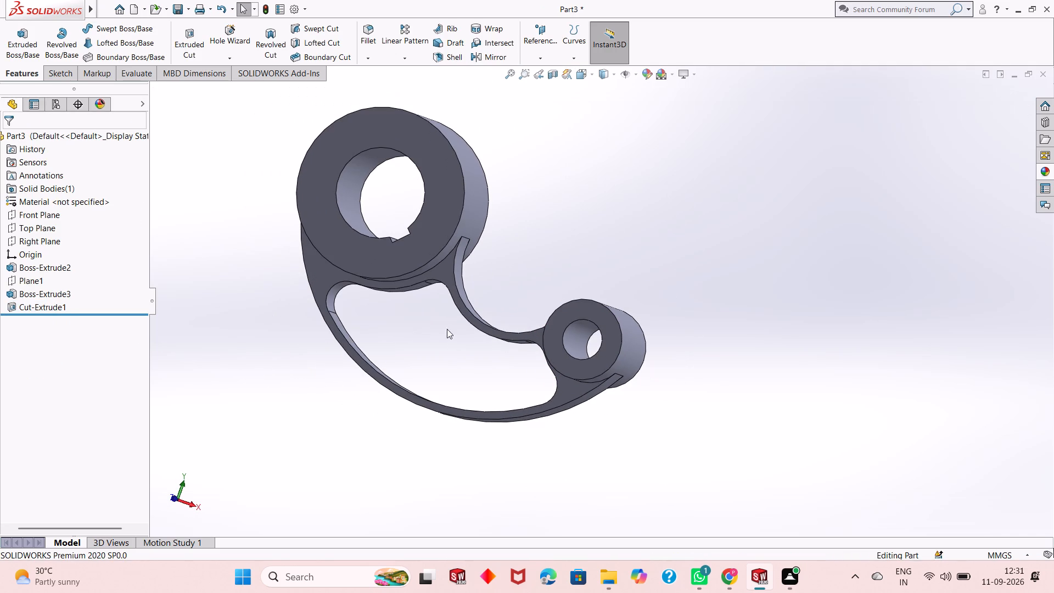
{"action": "middle_click_drag", "start_coordinate": [444, 316], "coordinate": [470, 368]}
{"action": "scroll", "coordinate": [470, 368], "scroll_direction": "up", "scroll_amount": 1}
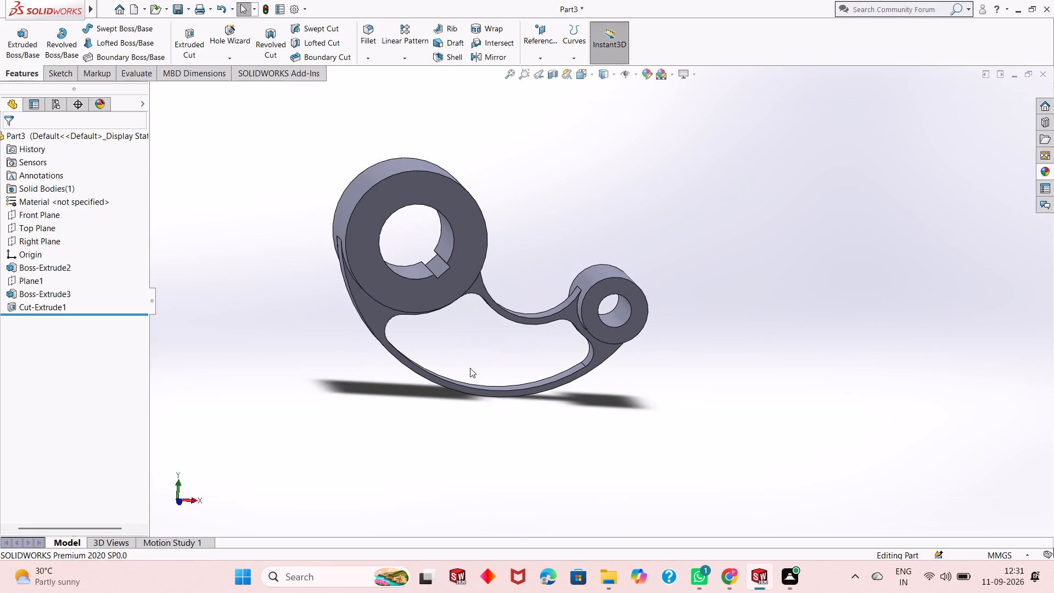
{"action": "middle_click_drag", "start_coordinate": [474, 348], "coordinate": [478, 343]}
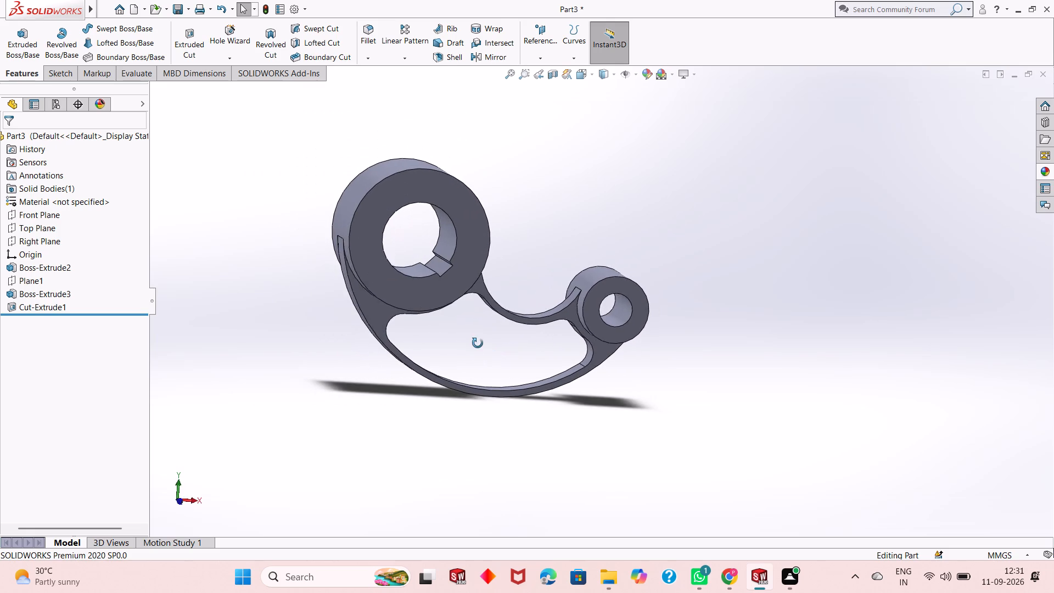
{"action": "middle_click_drag", "start_coordinate": [478, 343], "coordinate": [430, 345]}
{"action": "middle_click_drag", "start_coordinate": [430, 345], "coordinate": [425, 345]}
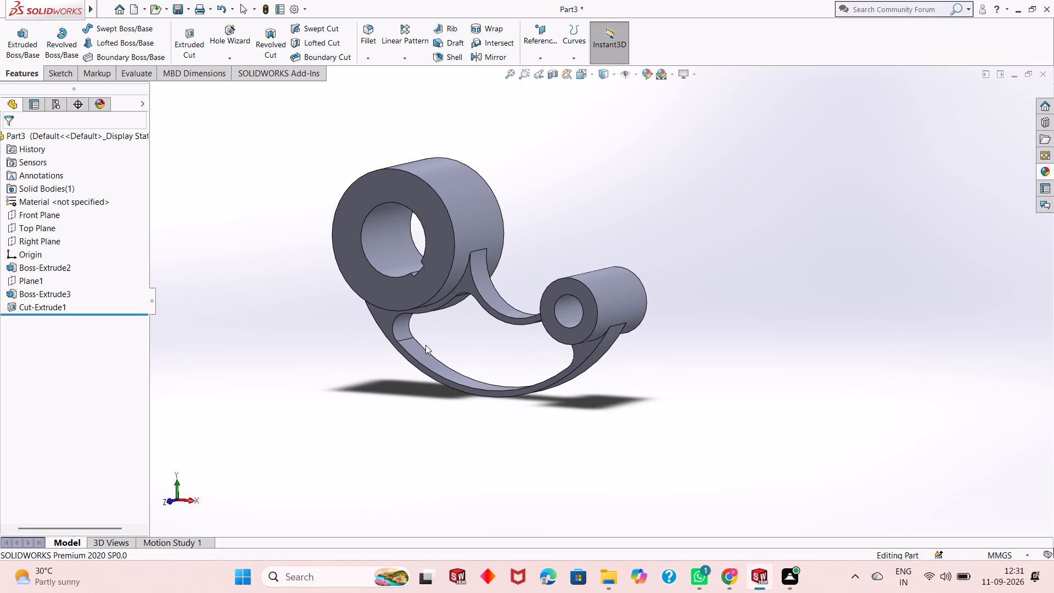
{"action": "scroll", "coordinate": [425, 345], "scroll_direction": "up", "scroll_amount": 1}
{"action": "scroll", "coordinate": [425, 345], "scroll_direction": "down", "scroll_amount": 1}
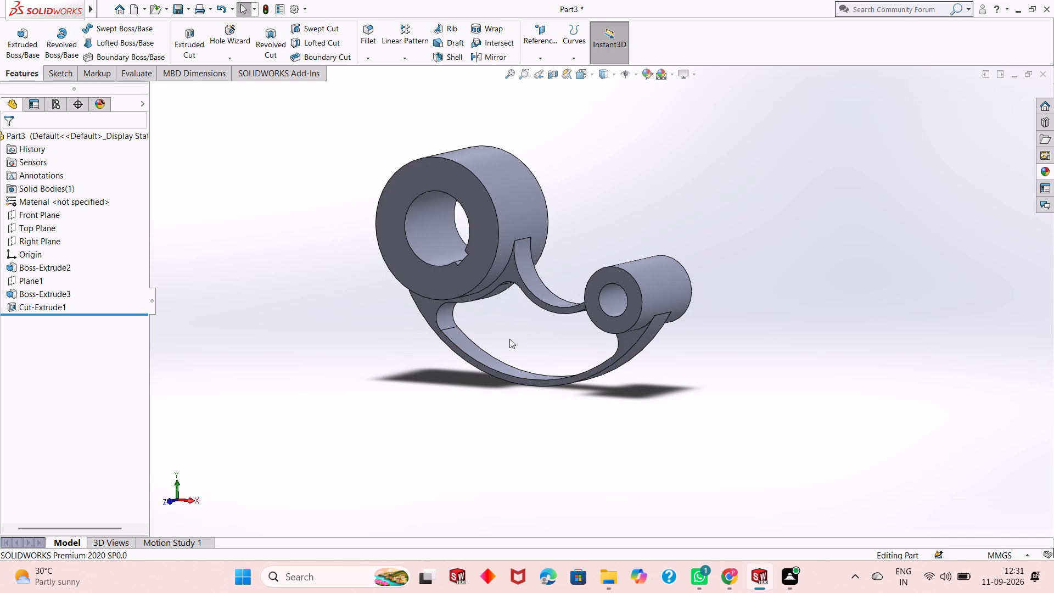
{"action": "middle_click_drag", "start_coordinate": [517, 323], "coordinate": [622, 290]}
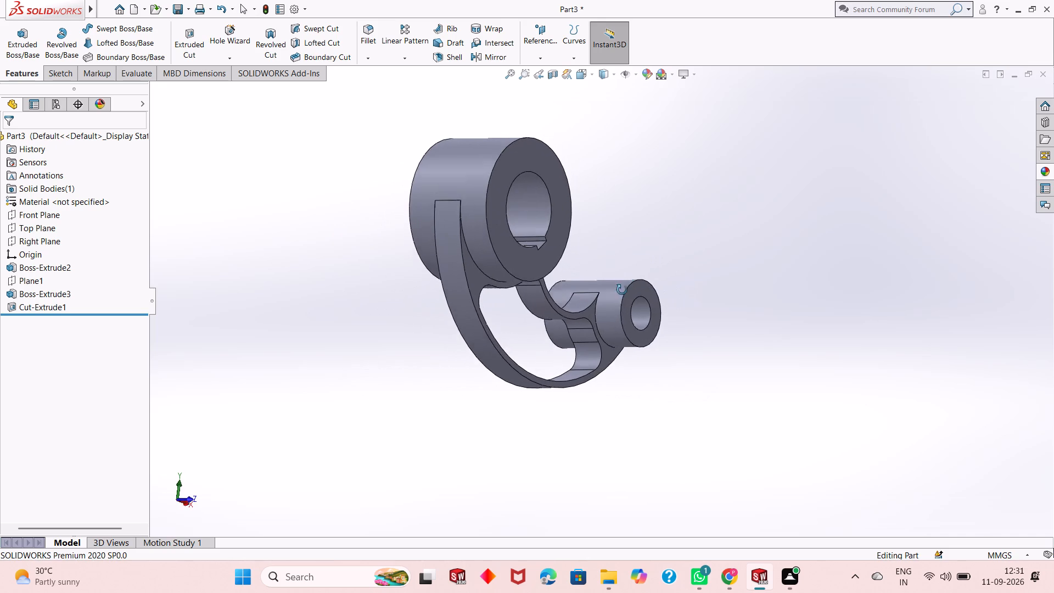
{"action": "middle_click_drag", "start_coordinate": [622, 290], "coordinate": [612, 294]}
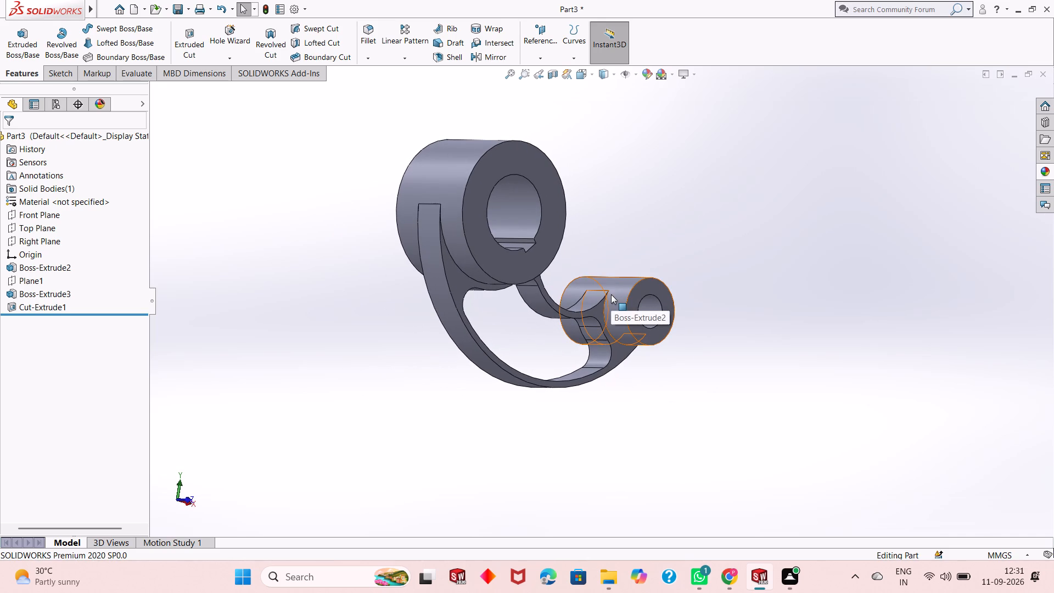
Add 2 mm fillets to the two edges where the web's opposite faces meet the smaller ring.
{"action": "scroll", "coordinate": [667, 344], "scroll_direction": "down", "scroll_amount": 4}
{"action": "scroll", "coordinate": [655, 336], "scroll_direction": "up", "scroll_amount": 1}
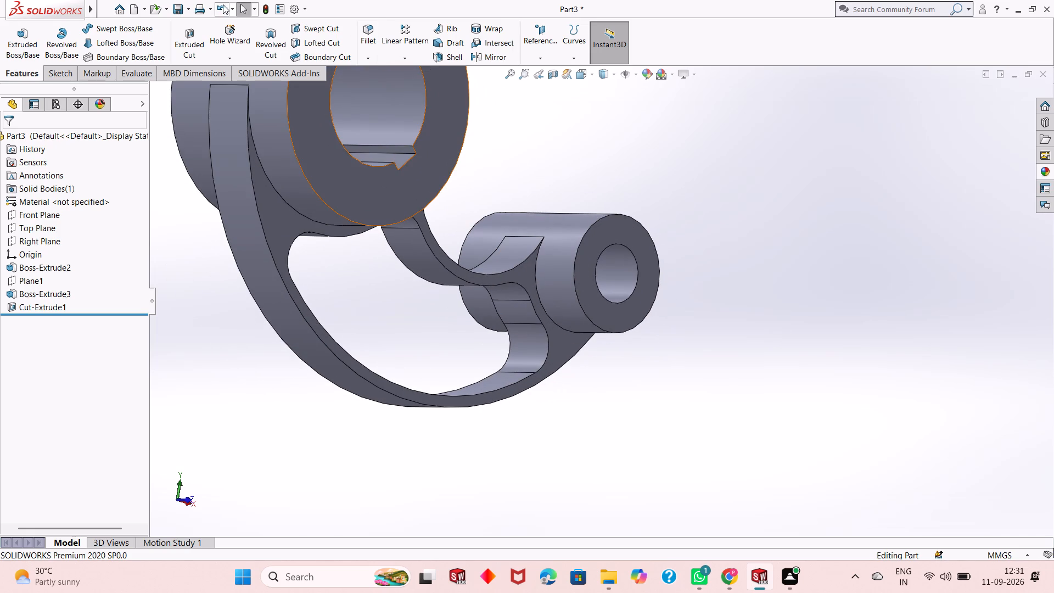
{"action": "left_click", "coordinate": [377, 40]}
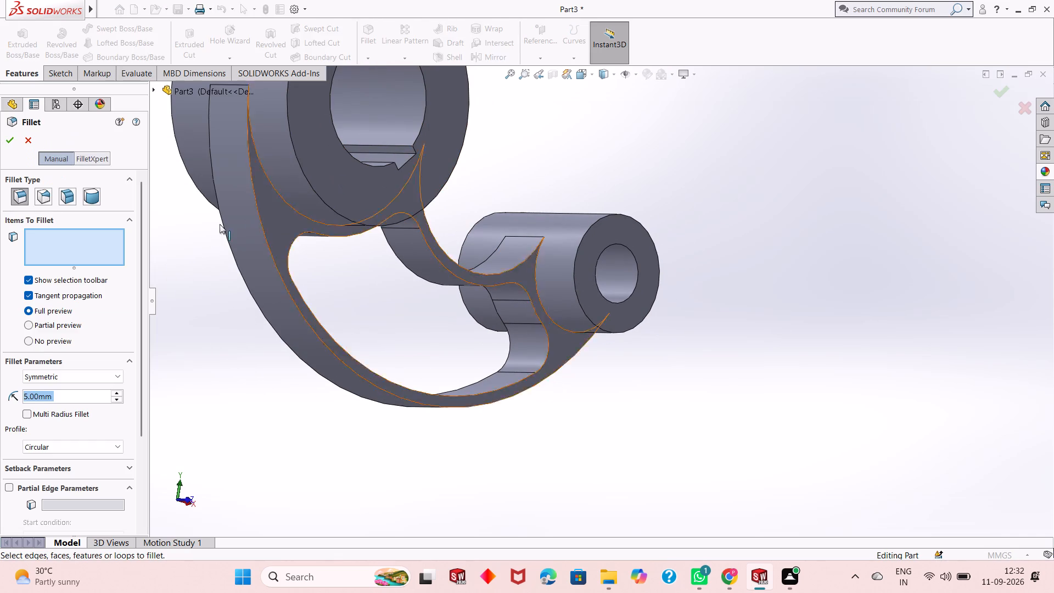
{"action": "key", "text": "2"}
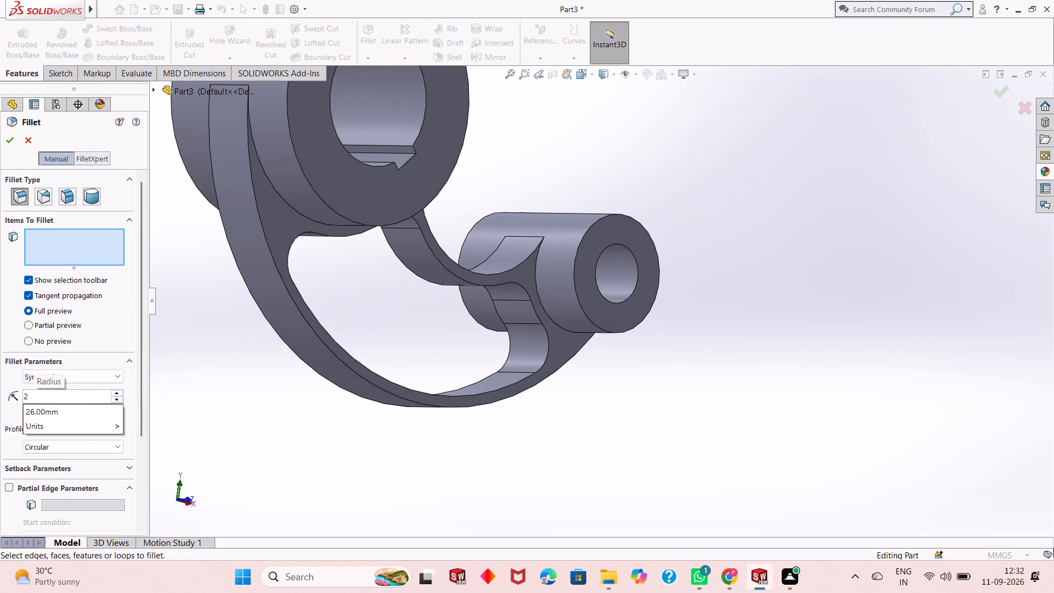
{"action": "key", "text": "Return"}
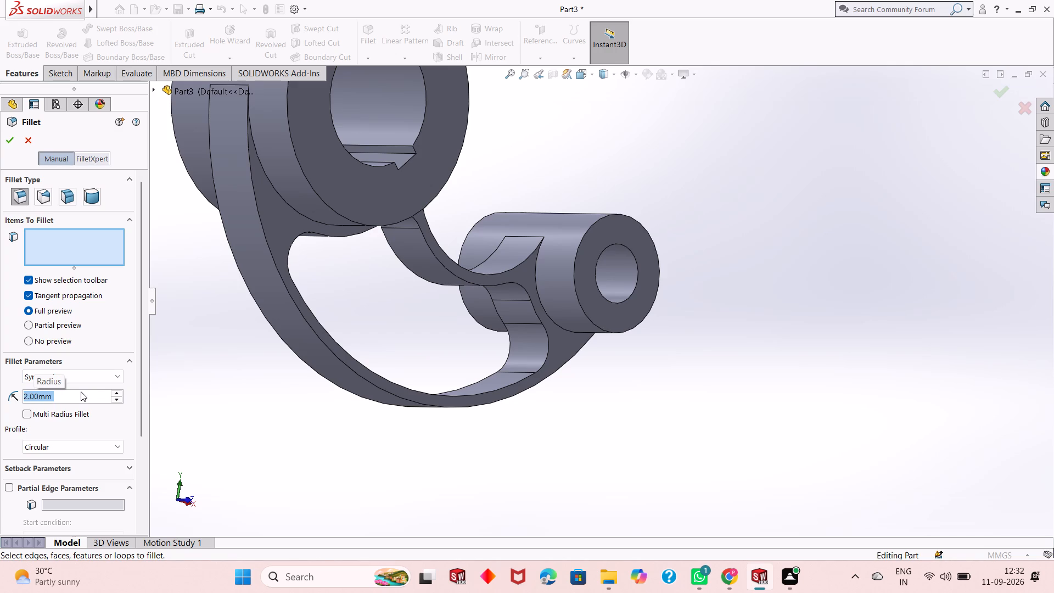
{"action": "left_click", "coordinate": [537, 297]}
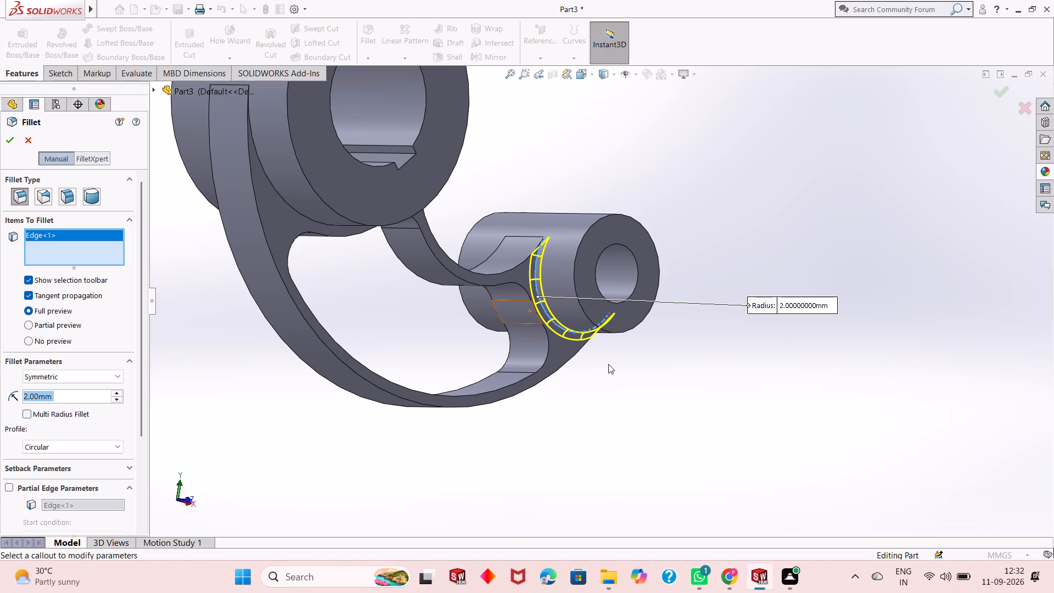
{"action": "middle_click_drag", "start_coordinate": [608, 365], "coordinate": [648, 365]}
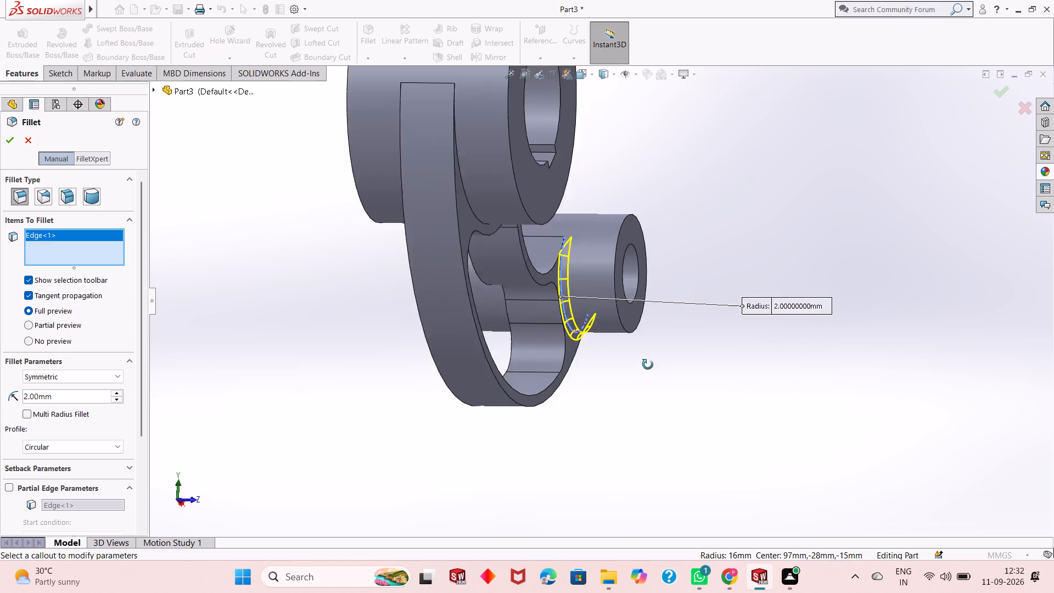
{"action": "middle_click_drag", "start_coordinate": [648, 365], "coordinate": [693, 359]}
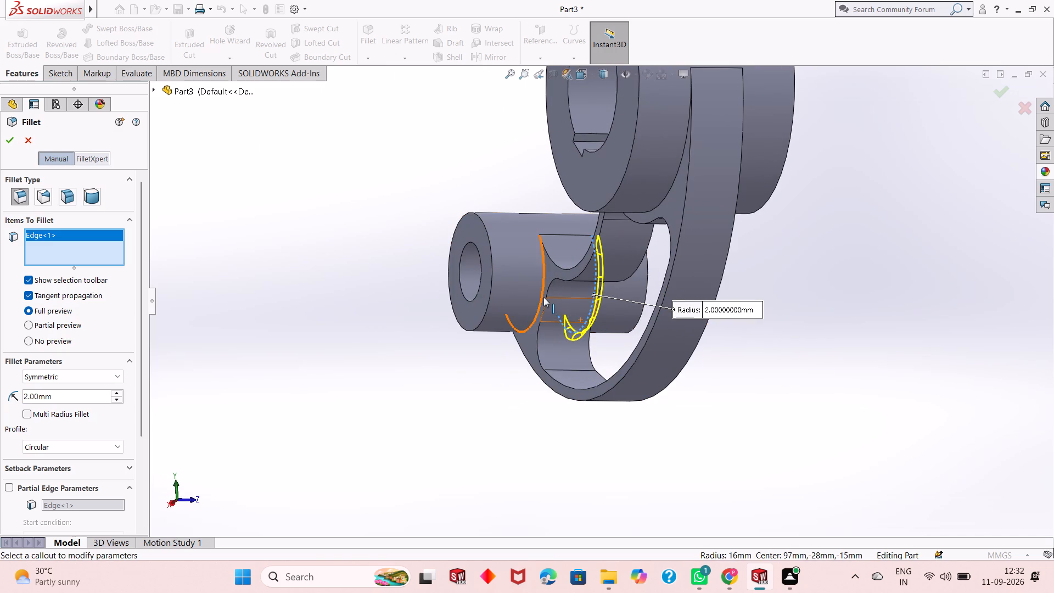
{"action": "left_click", "coordinate": [543, 297]}
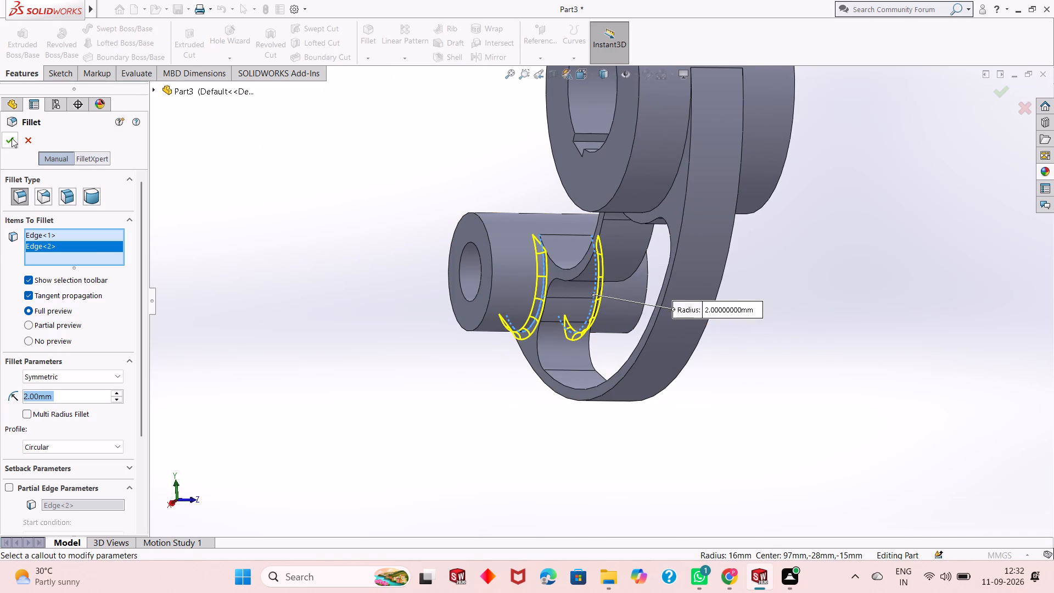
{"action": "left_click", "coordinate": [13, 138]}
{"action": "key", "text": "Escape"}
Examine the fillets at the smaller ring and the web's junction with the larger ring from several angles and face-on.
{"action": "middle_click_drag", "start_coordinate": [735, 272], "coordinate": [687, 290]}
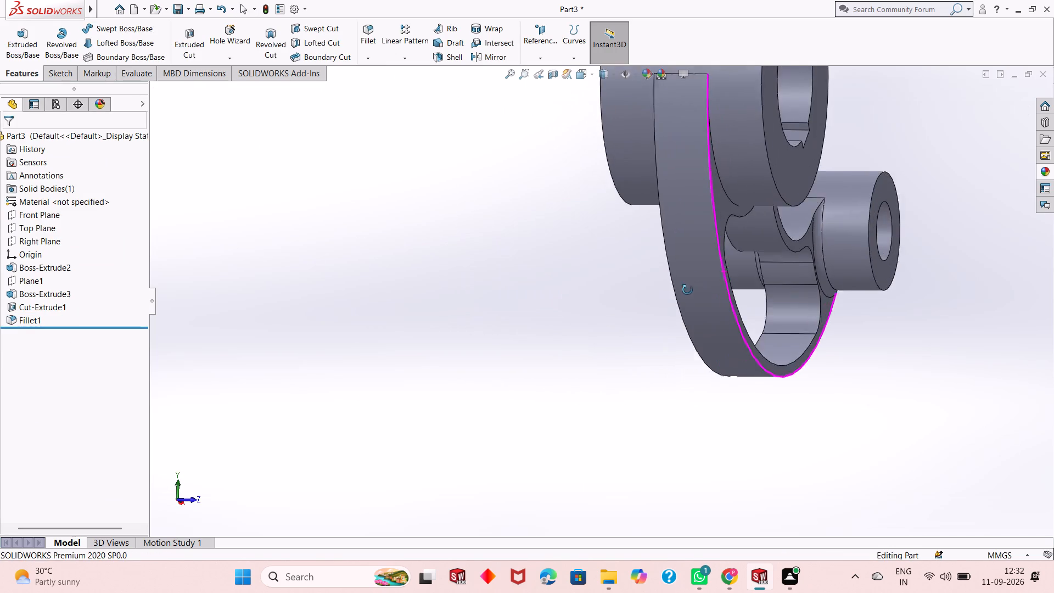
{"action": "middle_click_drag", "start_coordinate": [687, 290], "coordinate": [685, 291]}
{"action": "scroll", "coordinate": [643, 299], "scroll_direction": "up", "scroll_amount": 2}
{"action": "middle_click_drag", "start_coordinate": [772, 207], "coordinate": [716, 235]}
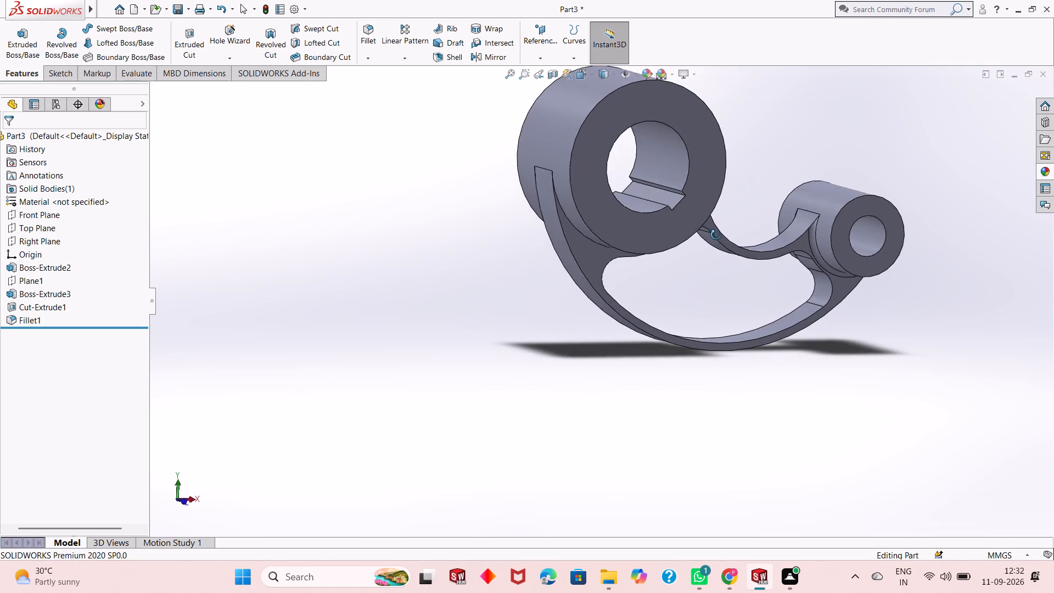
{"action": "middle_click_drag", "start_coordinate": [716, 235], "coordinate": [707, 238]}
{"action": "scroll", "coordinate": [715, 233], "scroll_direction": "up", "scroll_amount": 1}
{"action": "scroll", "coordinate": [784, 209], "scroll_direction": "up", "scroll_amount": 1}
{"action": "middle_click_drag", "start_coordinate": [784, 208], "coordinate": [749, 191]}
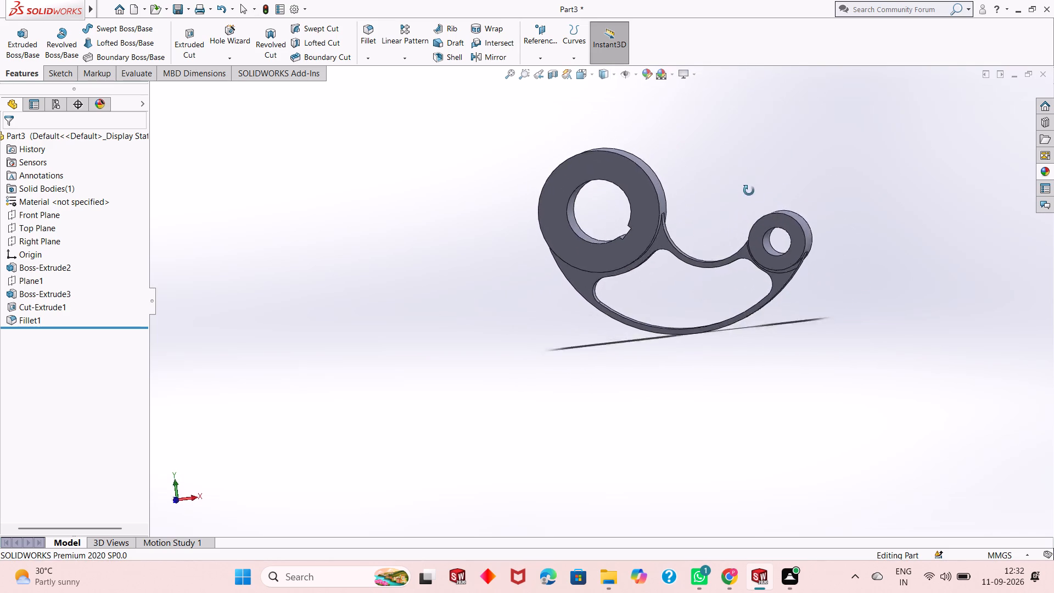
{"action": "middle_click_drag", "start_coordinate": [749, 191], "coordinate": [715, 281]}
{"action": "scroll", "coordinate": [606, 212], "scroll_direction": "down", "scroll_amount": 4}
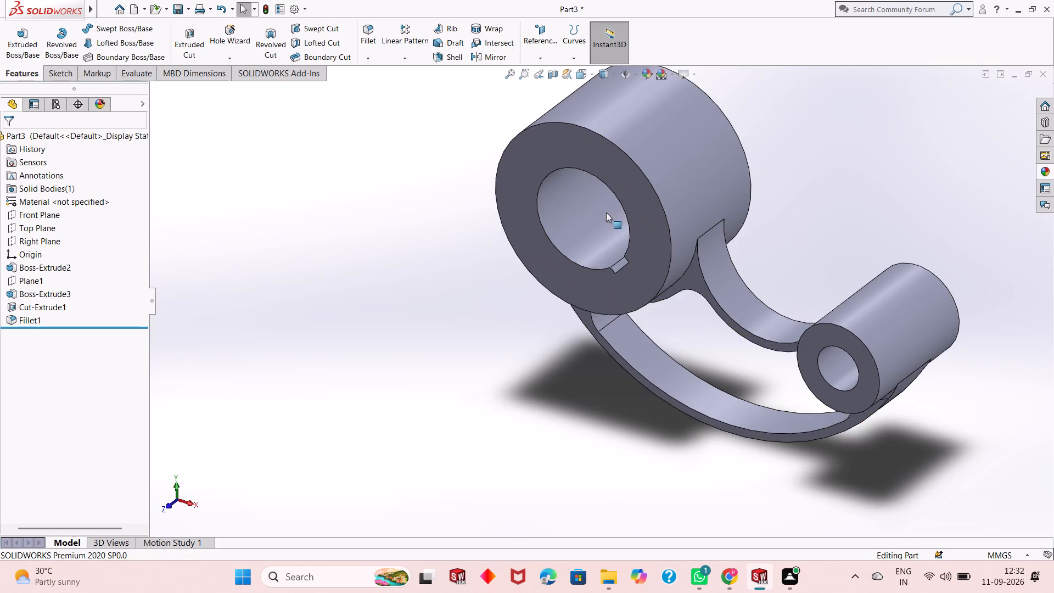
{"action": "middle_click_drag", "start_coordinate": [674, 344], "coordinate": [661, 264]}
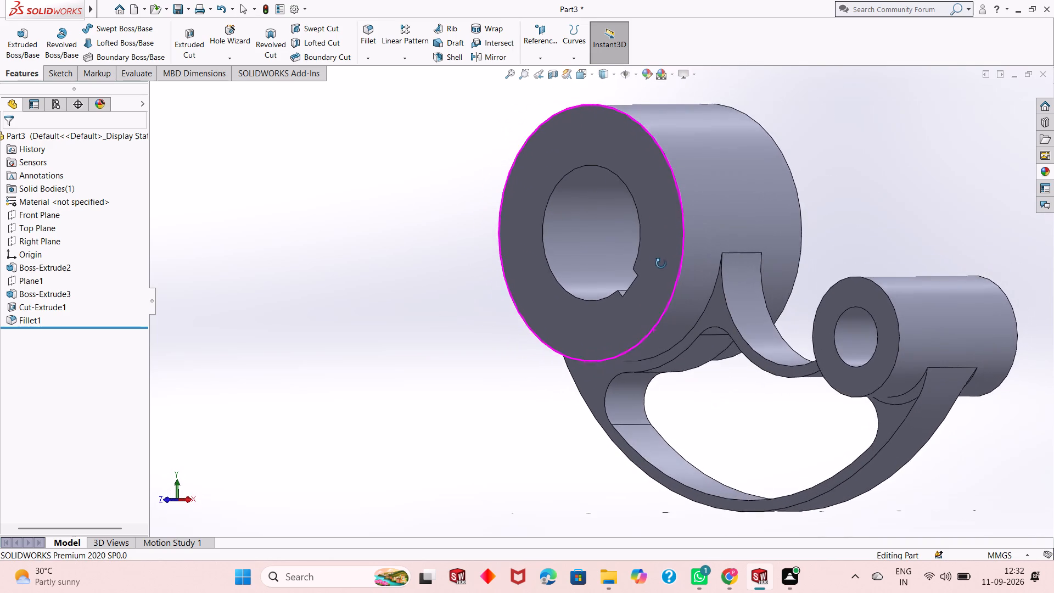
{"action": "middle_click_drag", "start_coordinate": [661, 264], "coordinate": [665, 275]}
{"action": "scroll", "coordinate": [669, 301], "scroll_direction": "up", "scroll_amount": 3}
{"action": "middle_click_drag", "start_coordinate": [665, 334], "coordinate": [698, 232]}
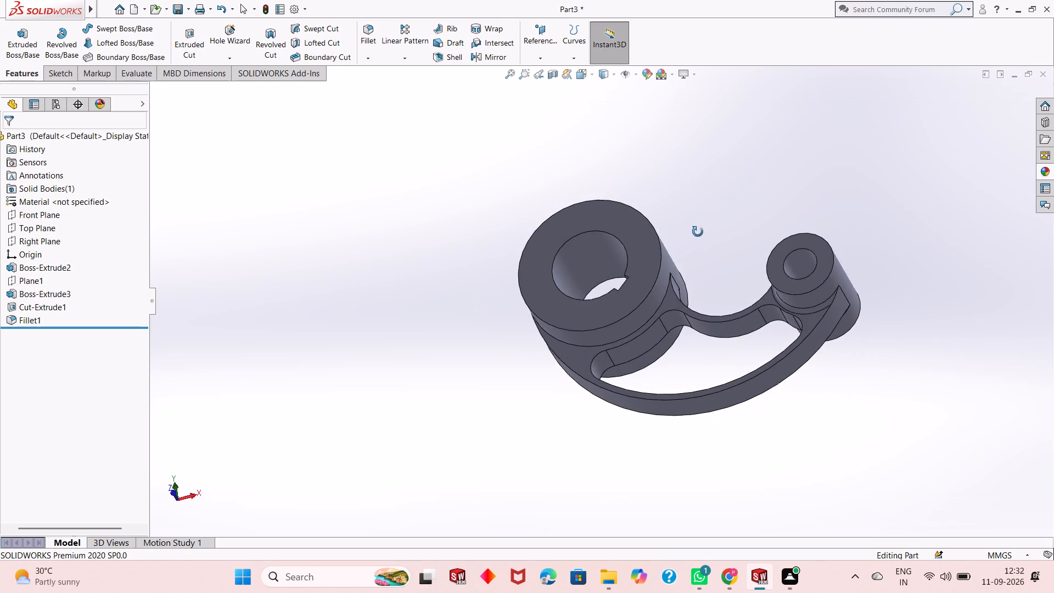
{"action": "middle_click_drag", "start_coordinate": [698, 232], "coordinate": [672, 358]}
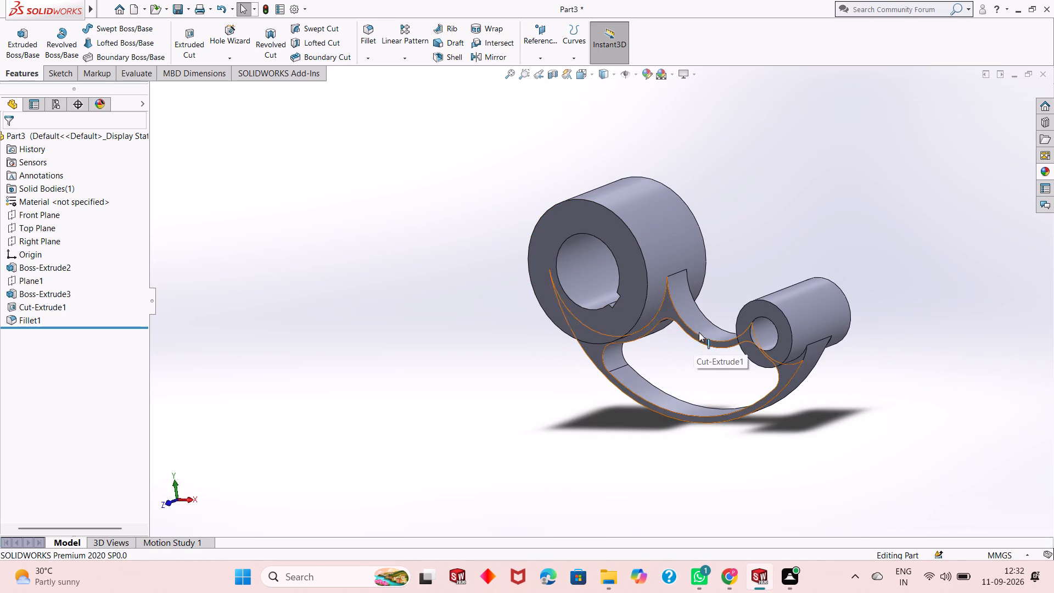
{"action": "scroll", "coordinate": [692, 286], "scroll_direction": "down", "scroll_amount": 3}
{"action": "scroll", "coordinate": [662, 360], "scroll_direction": "down", "scroll_amount": 2}
{"action": "scroll", "coordinate": [559, 397], "scroll_direction": "up", "scroll_amount": 1}
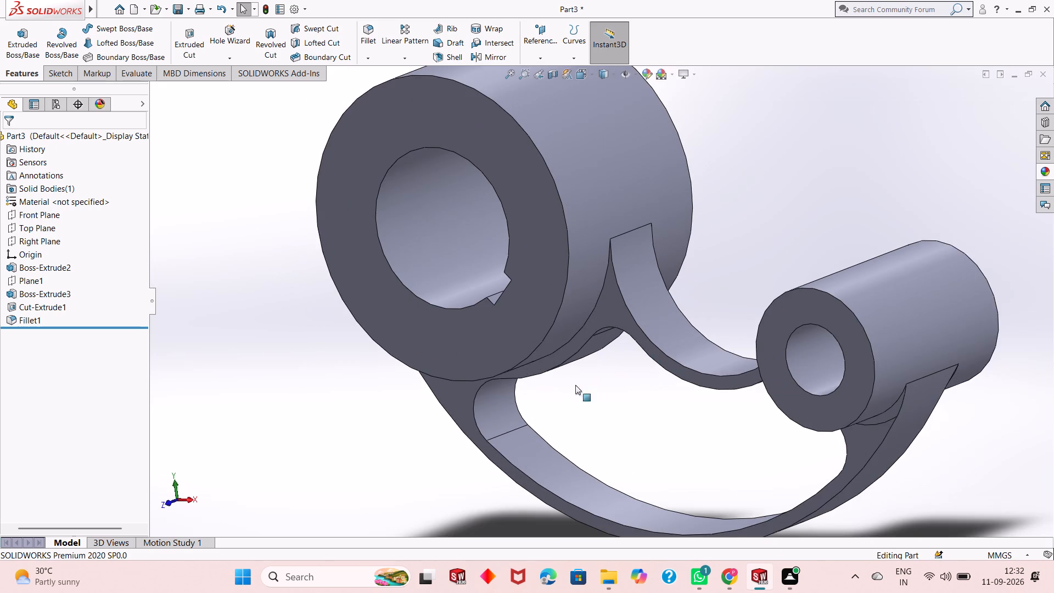
{"action": "scroll", "coordinate": [599, 394], "scroll_direction": "up", "scroll_amount": 3}
{"action": "middle_click_drag", "start_coordinate": [593, 363], "coordinate": [619, 225]}
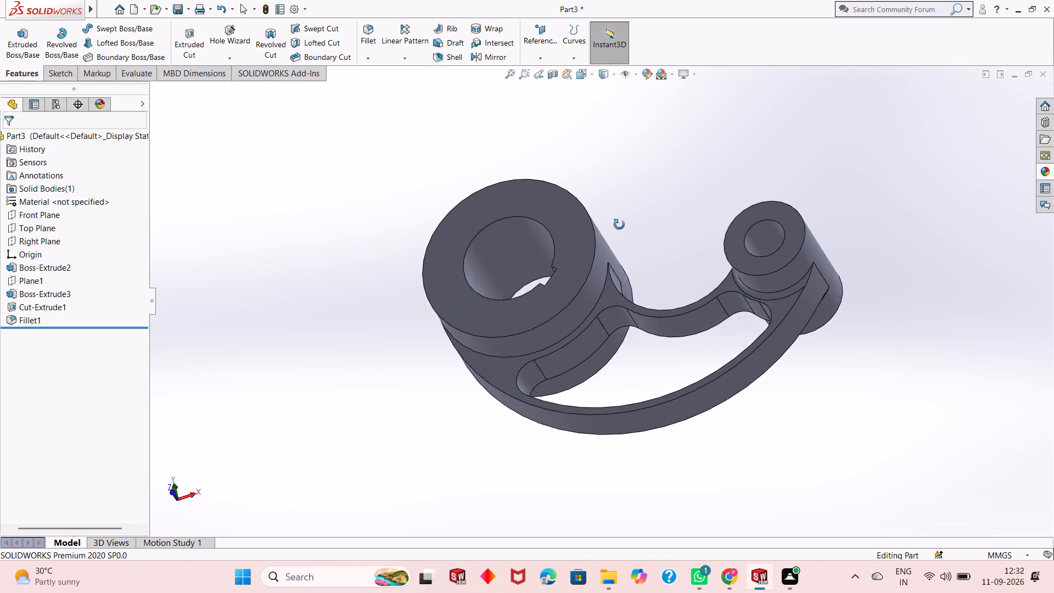
{"action": "middle_click_drag", "start_coordinate": [619, 225], "coordinate": [615, 393]}
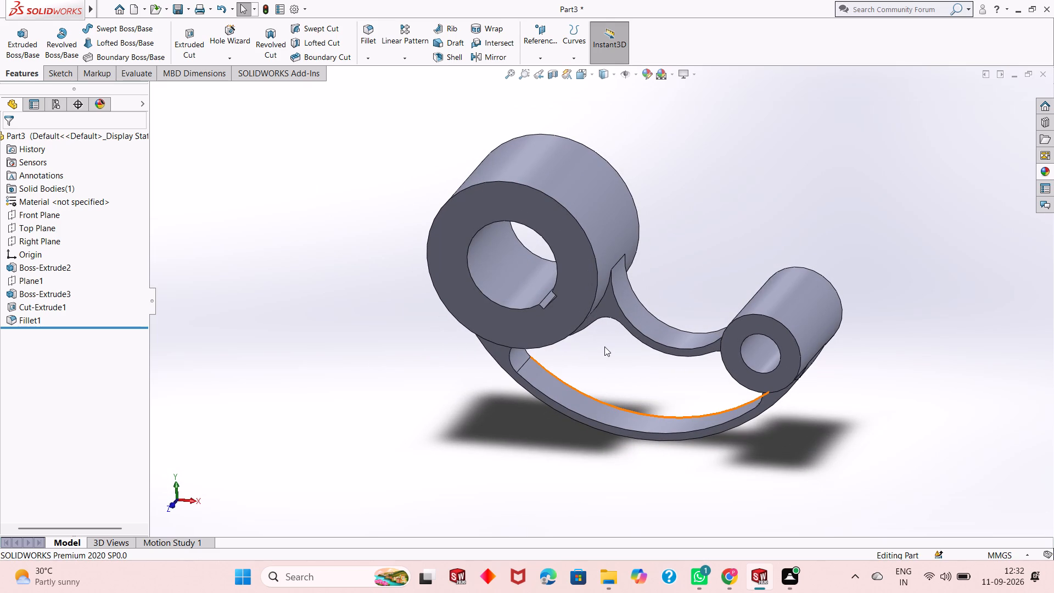
{"action": "key", "text": "ctrl+8"}
{"action": "scroll", "coordinate": [604, 346], "scroll_direction": "up", "scroll_amount": 1}
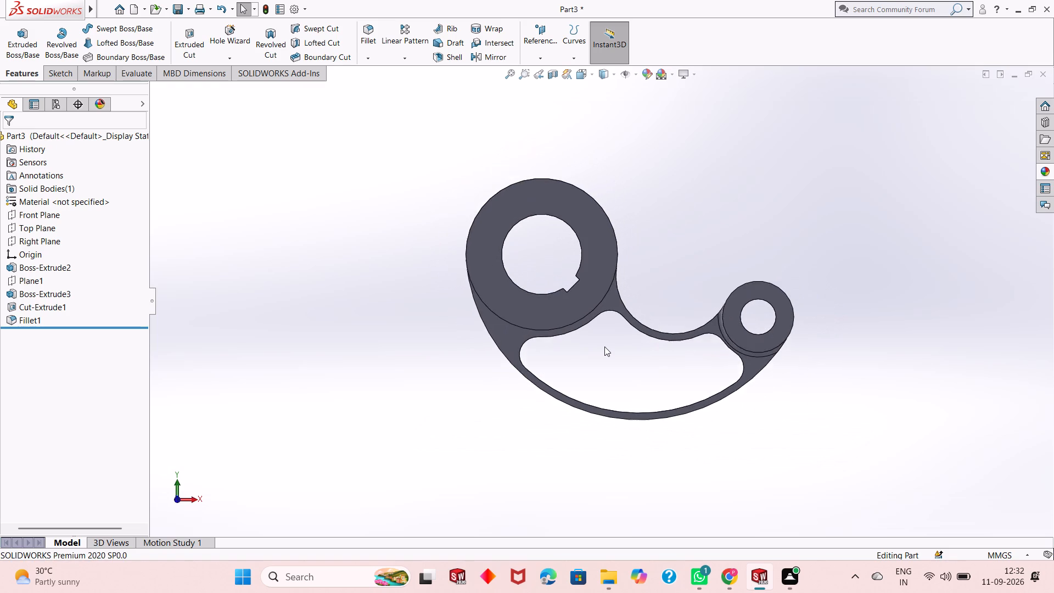
{"action": "scroll", "coordinate": [604, 346], "scroll_direction": "up", "scroll_amount": 2}
{"action": "scroll", "coordinate": [546, 201], "scroll_direction": "down", "scroll_amount": 1}
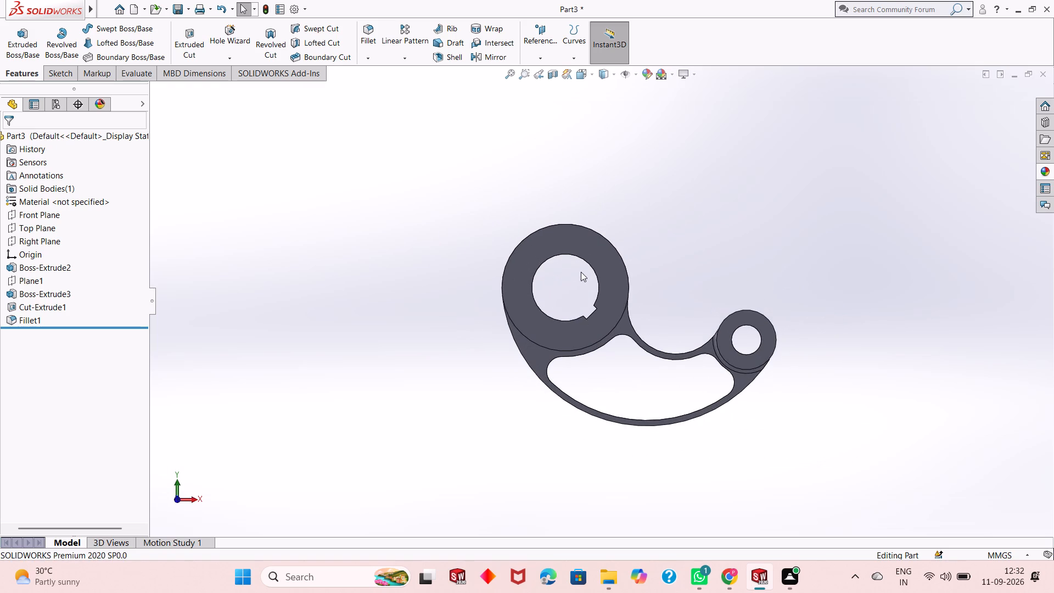
{"action": "scroll", "coordinate": [581, 273], "scroll_direction": "down", "scroll_amount": 1}
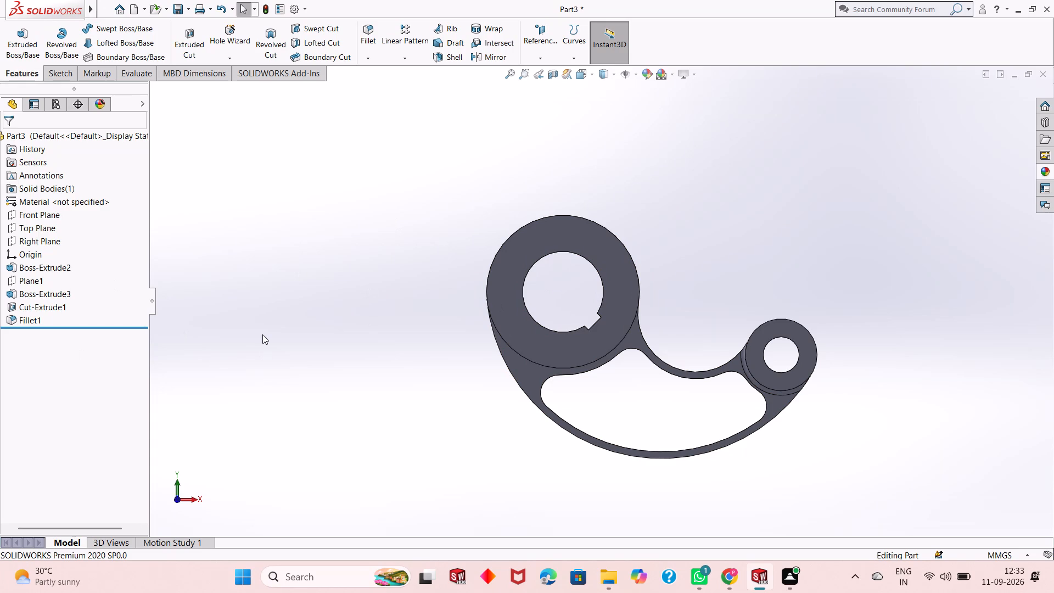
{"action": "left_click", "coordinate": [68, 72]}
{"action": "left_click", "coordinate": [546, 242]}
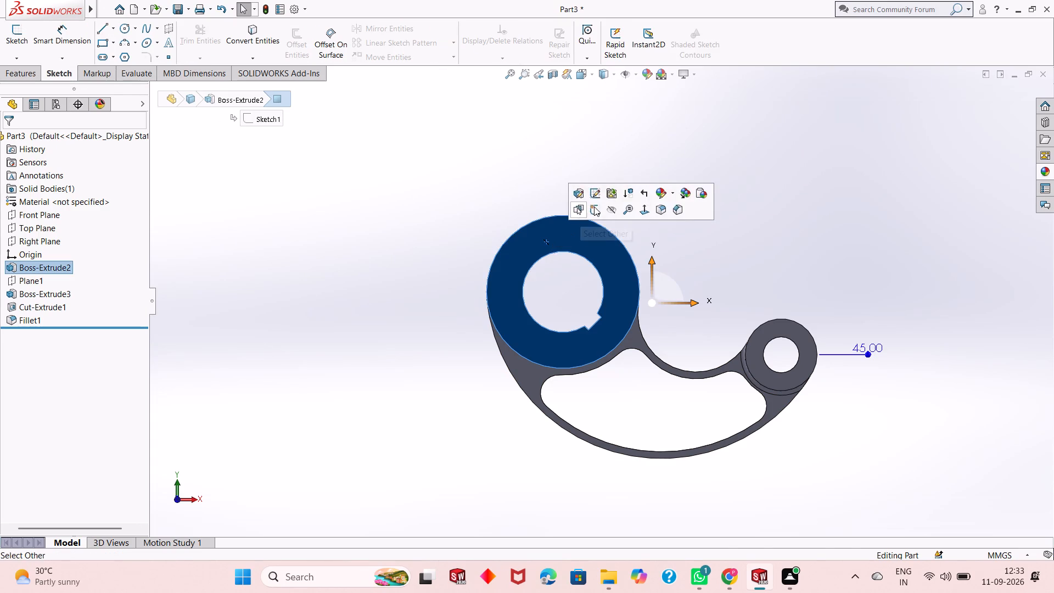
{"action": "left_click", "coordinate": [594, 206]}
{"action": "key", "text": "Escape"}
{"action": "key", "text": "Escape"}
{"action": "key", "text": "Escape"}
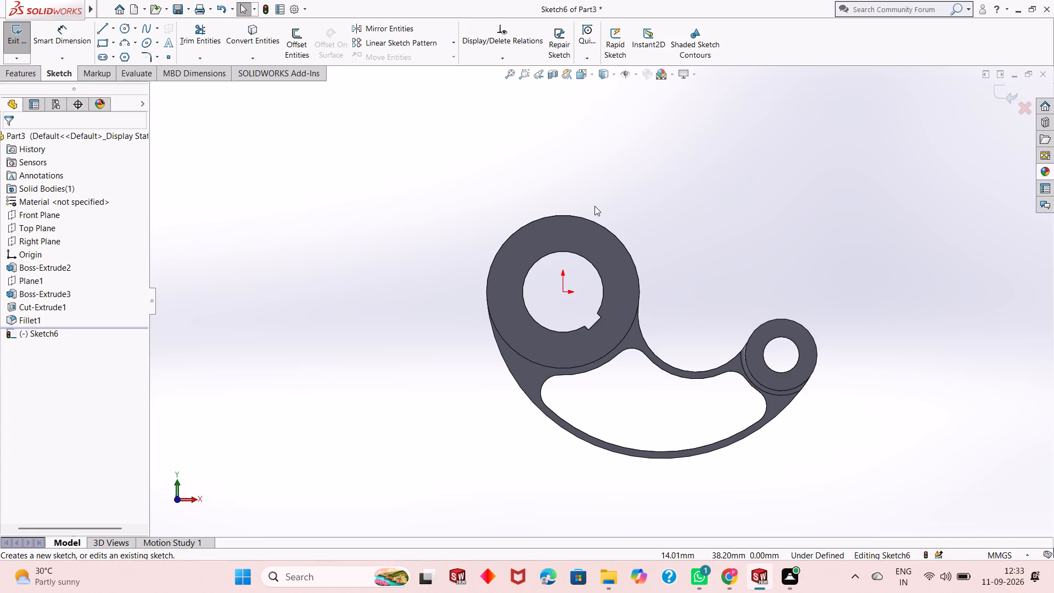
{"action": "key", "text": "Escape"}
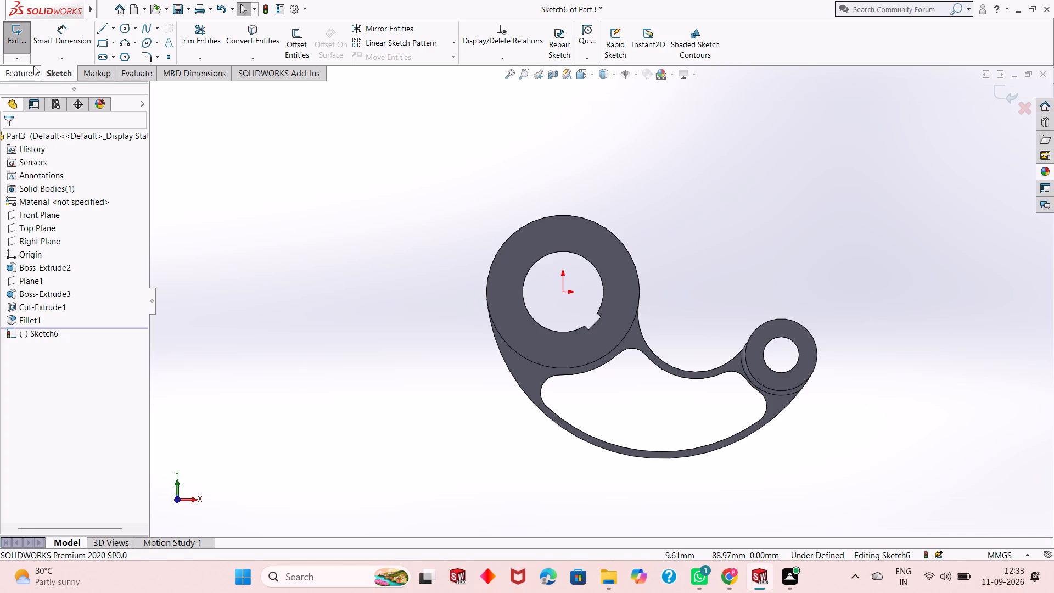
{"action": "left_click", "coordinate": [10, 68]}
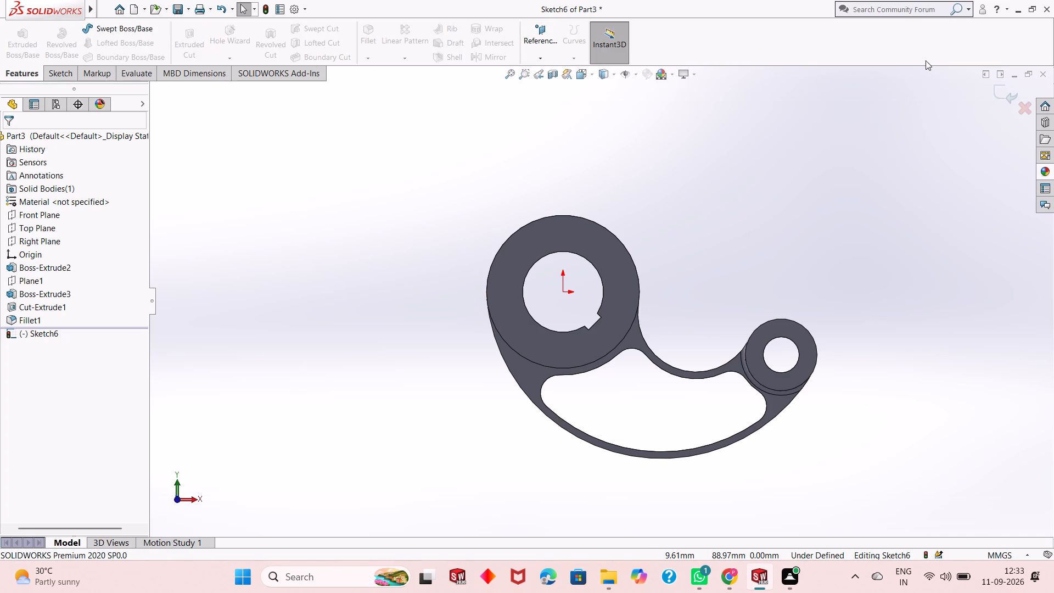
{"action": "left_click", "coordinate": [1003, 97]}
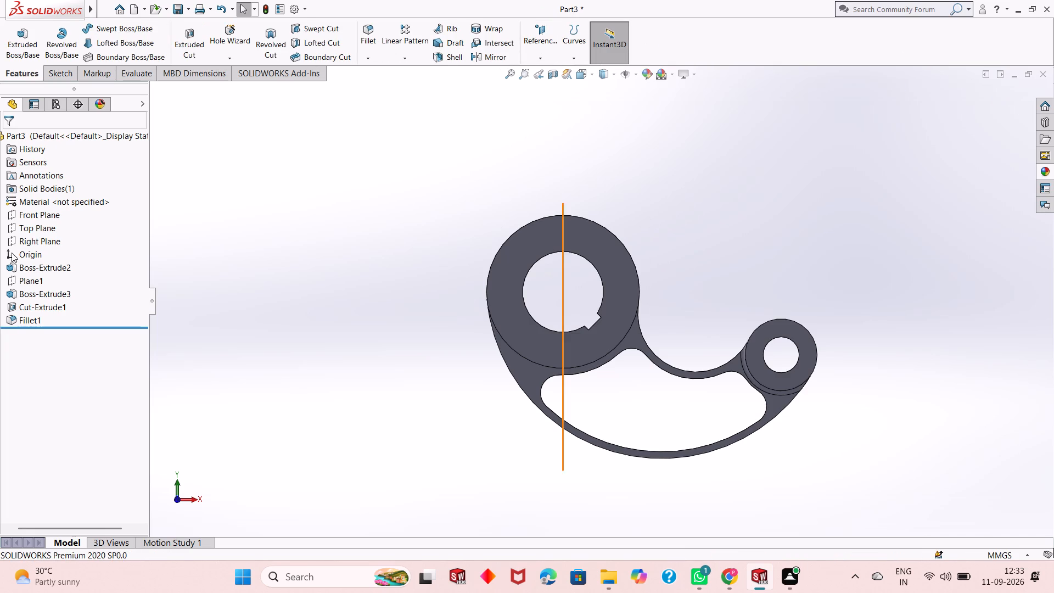
Make Plane1 visible and start a new sketch on it, viewed face-on.
{"action": "left_click", "coordinate": [33, 284]}
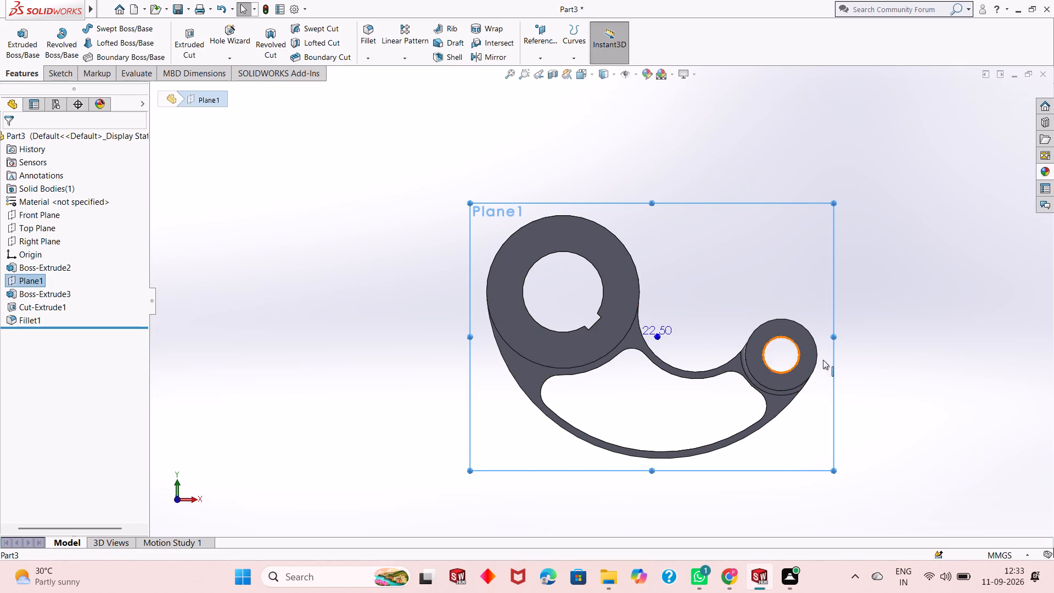
{"action": "middle_click_drag", "start_coordinate": [912, 343], "coordinate": [910, 360]}
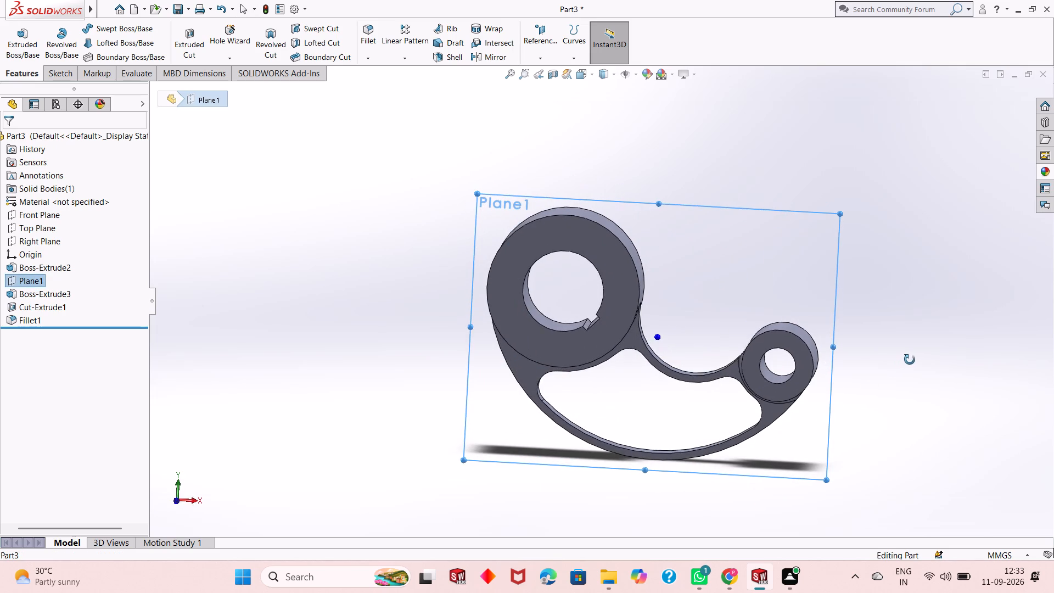
{"action": "middle_click_drag", "start_coordinate": [910, 360], "coordinate": [910, 364]}
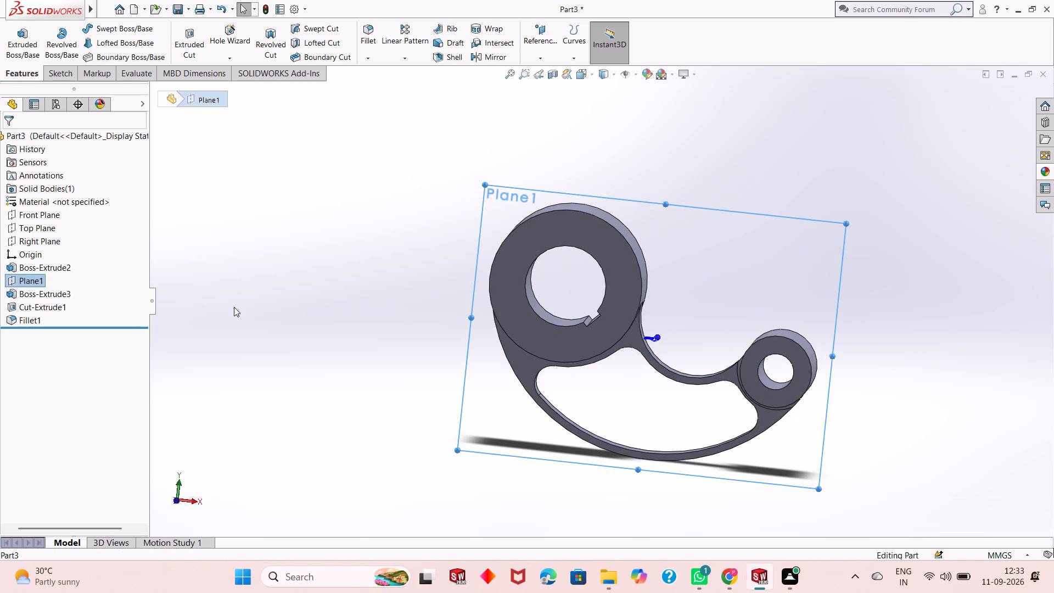
{"action": "left_click", "coordinate": [35, 278]}
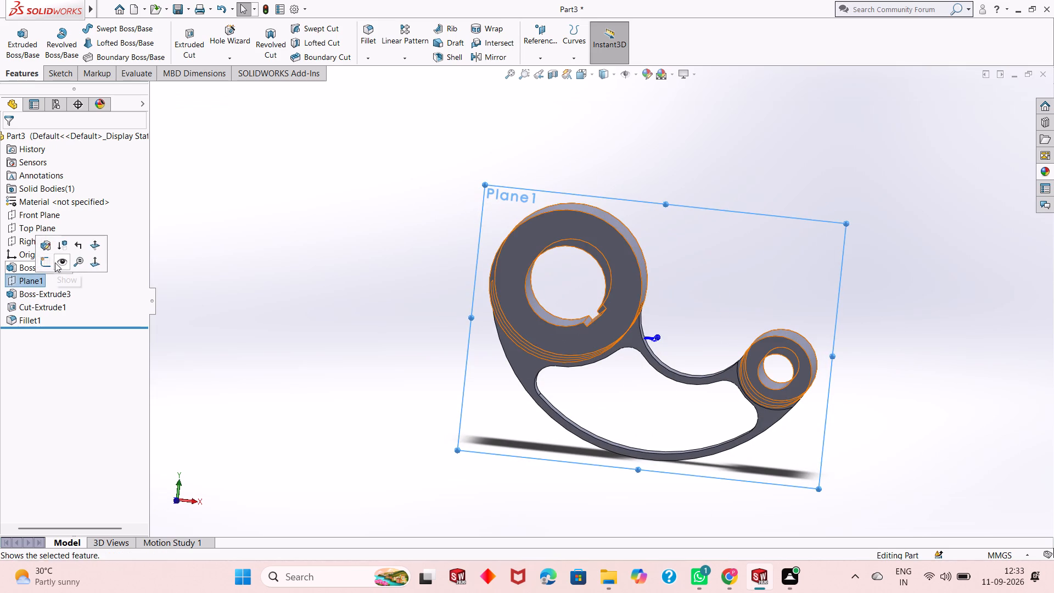
{"action": "left_click", "coordinate": [60, 262]}
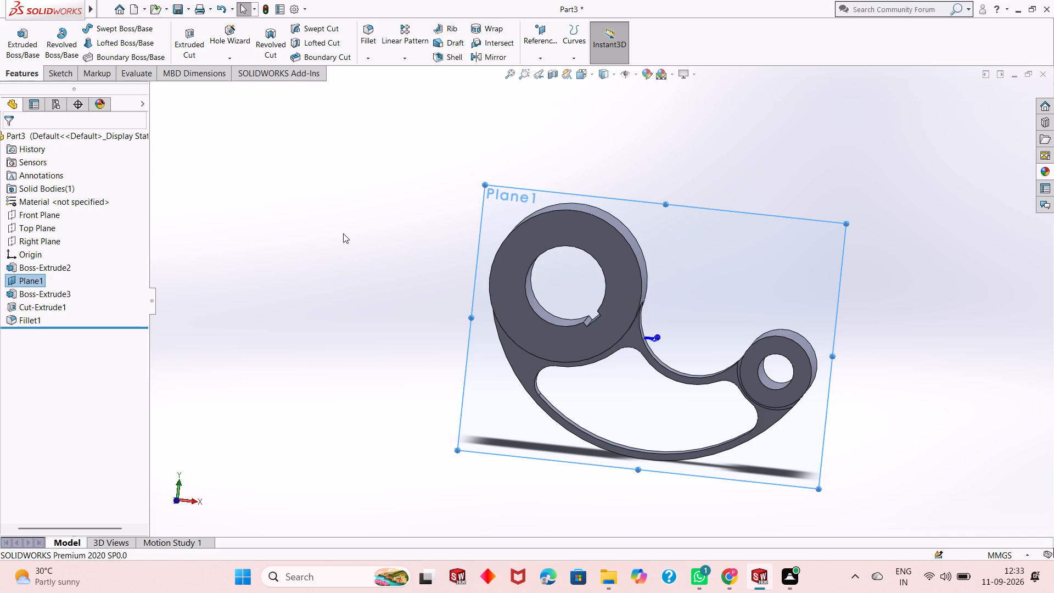
{"action": "left_click", "coordinate": [719, 226]}
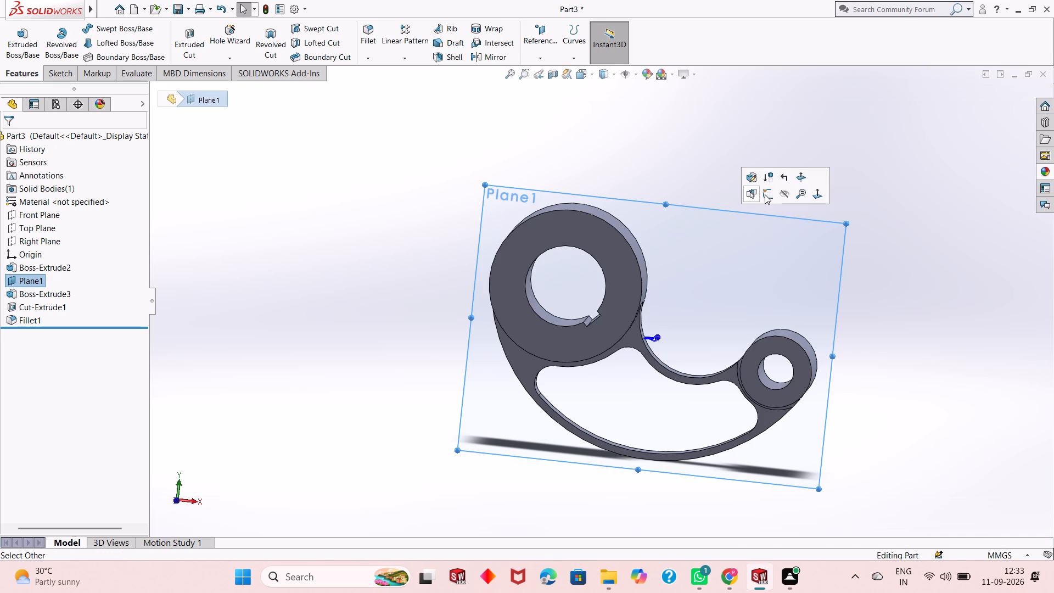
{"action": "left_click", "coordinate": [767, 194]}
{"action": "key", "text": "ctrl+8"}
{"action": "key", "text": "Escape"}
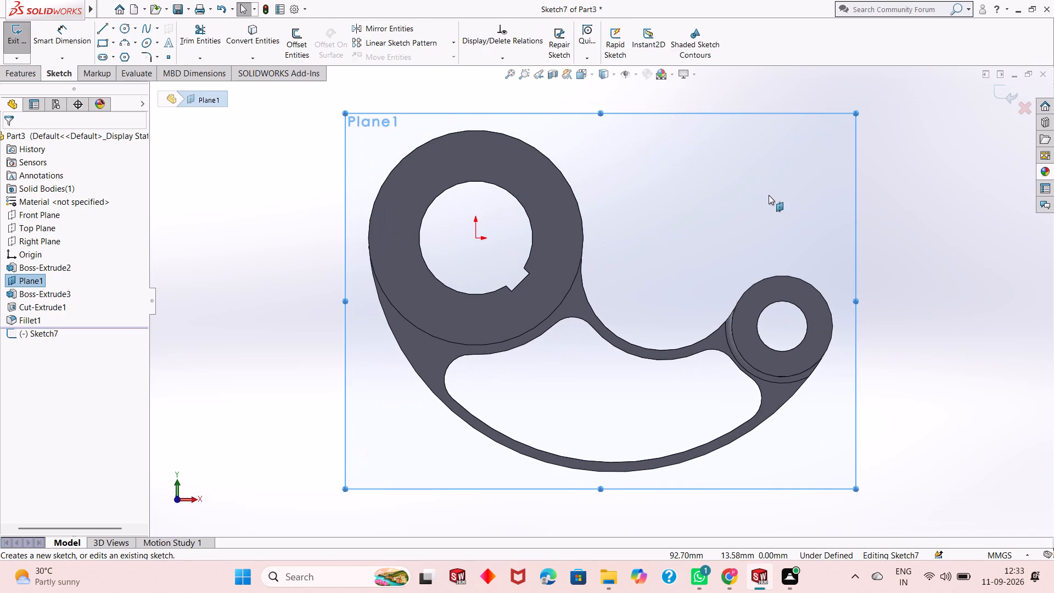
{"action": "scroll", "coordinate": [563, 219], "scroll_direction": "up", "scroll_amount": 2}
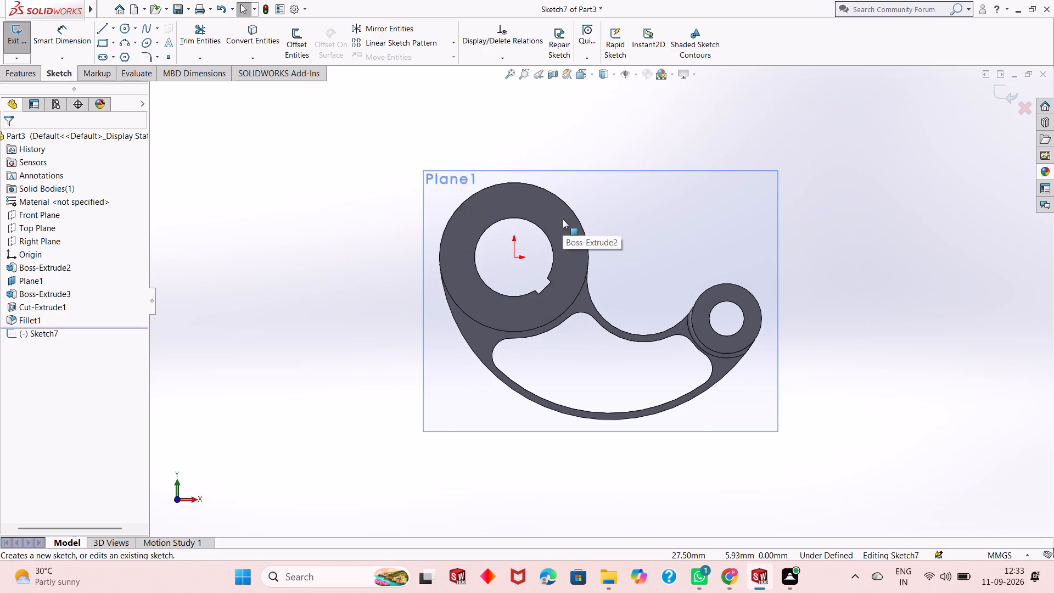
{"action": "scroll", "coordinate": [563, 220], "scroll_direction": "up", "scroll_amount": 1}
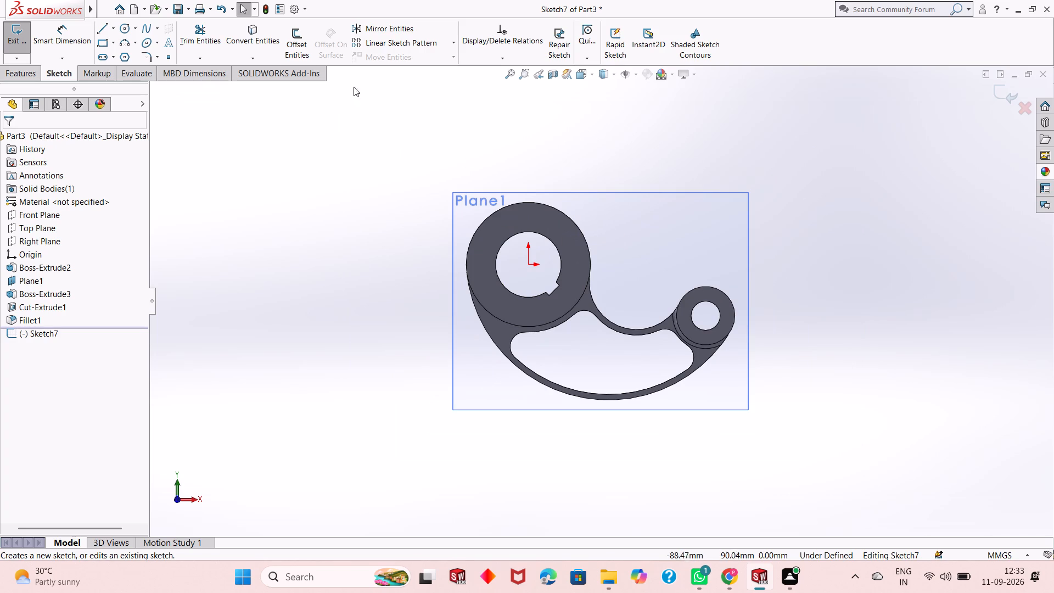
Sketch a three-point arc slot above the larger ring, about 26 mm wide with a centreline radius of about 109 mm.
{"action": "left_click", "coordinate": [111, 56]}
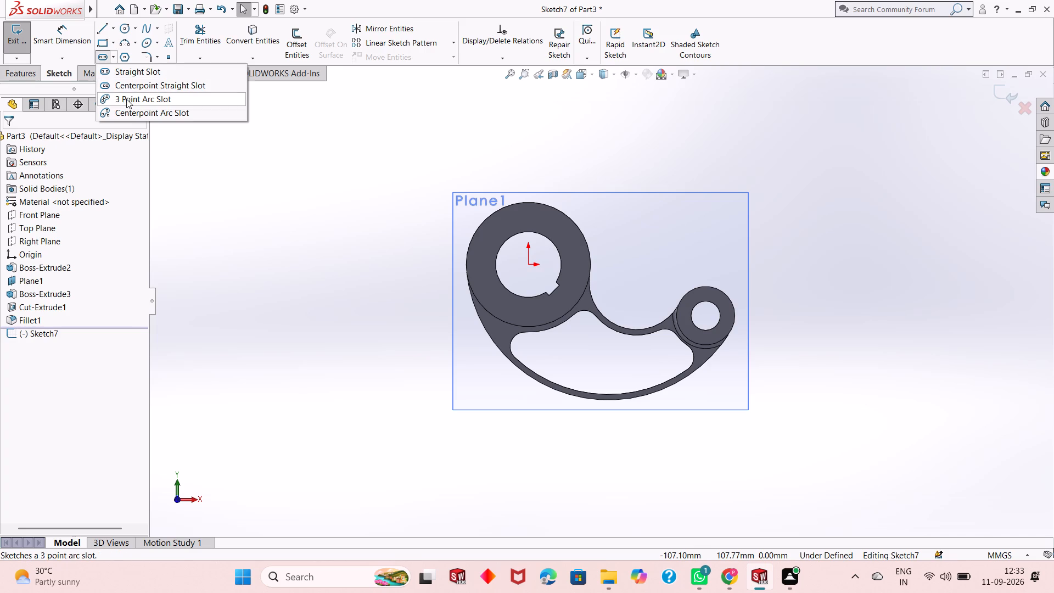
{"action": "left_click", "coordinate": [126, 99]}
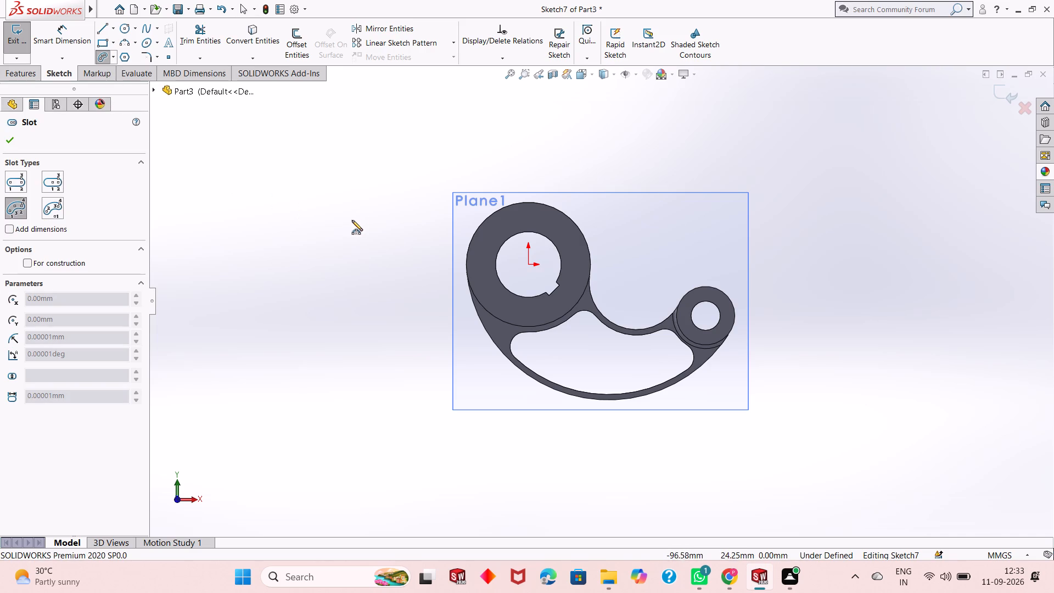
{"action": "scroll", "coordinate": [398, 241], "scroll_direction": "up", "scroll_amount": 2}
{"action": "scroll", "coordinate": [495, 179], "scroll_direction": "down", "scroll_amount": 1}
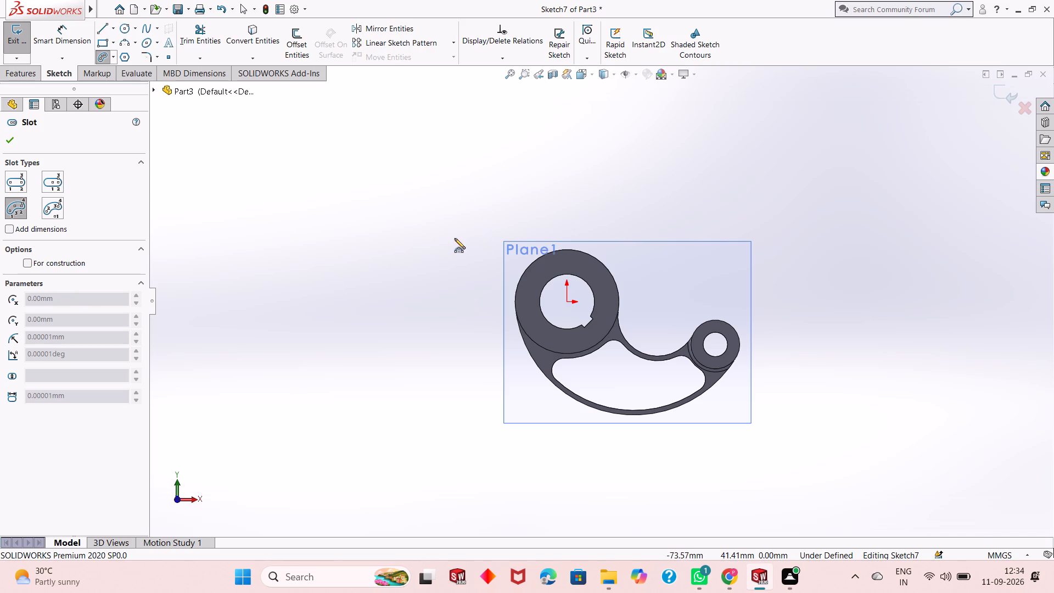
{"action": "left_click", "coordinate": [458, 223]}
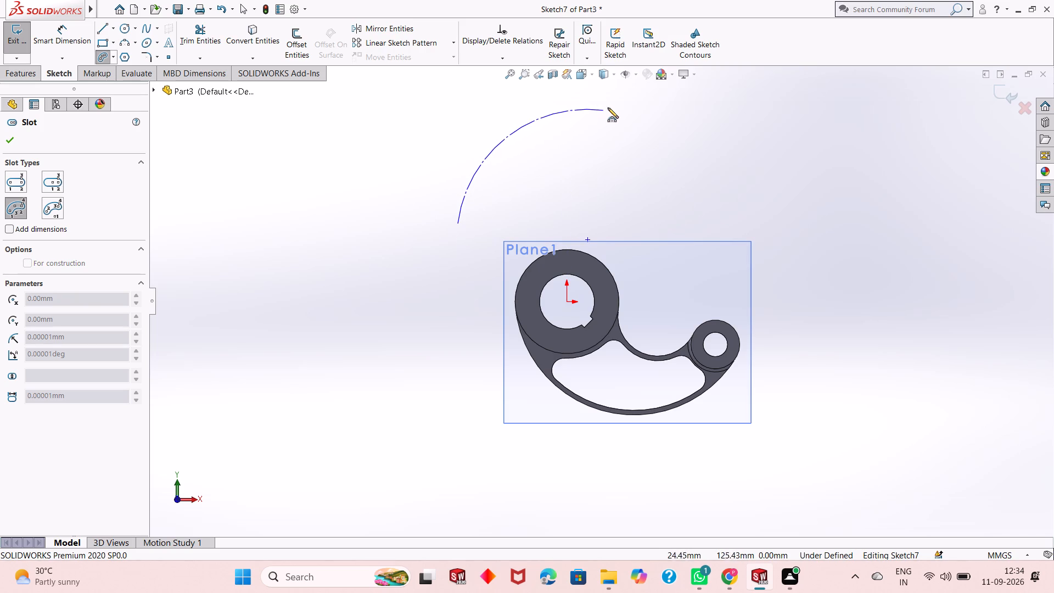
{"action": "left_click", "coordinate": [620, 102]}
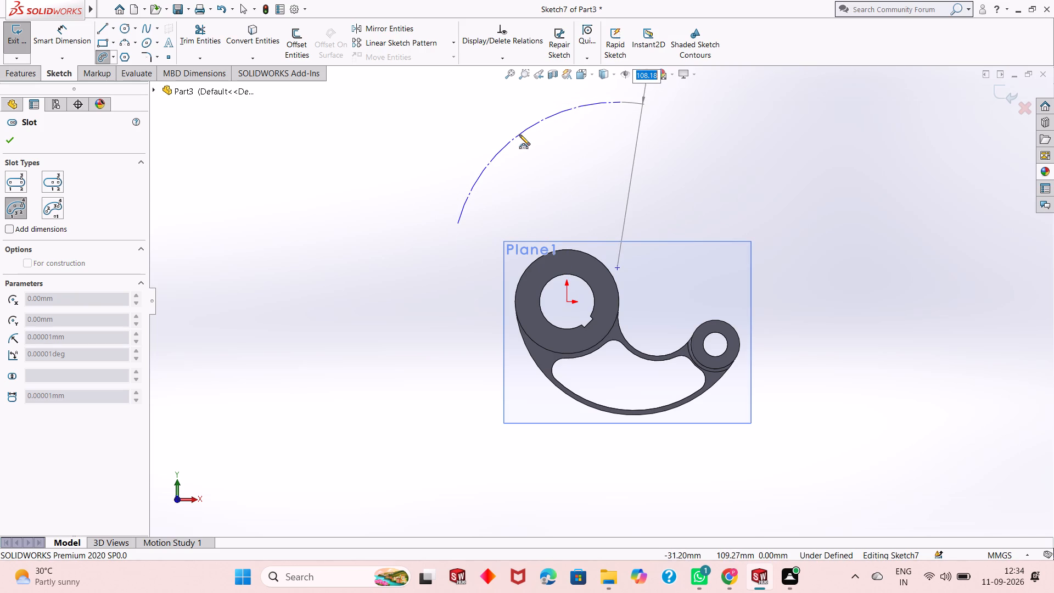
{"action": "left_click", "coordinate": [519, 135]}
{"action": "left_click", "coordinate": [517, 111]}
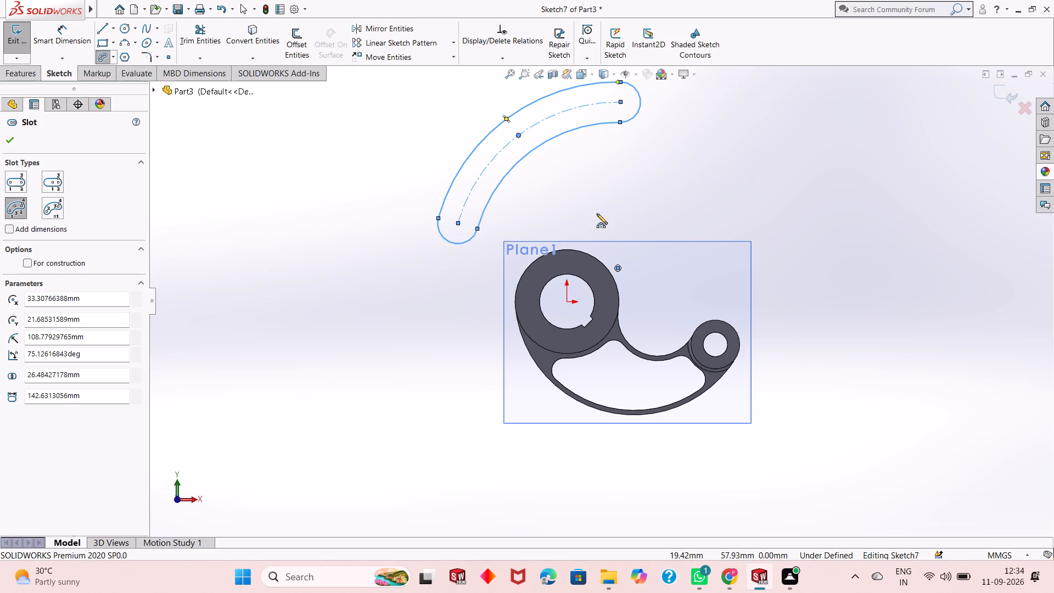
{"action": "right_click", "coordinate": [597, 213]}
{"action": "left_click", "coordinate": [624, 219]}
Dimension the rounded end of the arc slot with a radius of 25 mm.
{"action": "scroll", "coordinate": [511, 217], "scroll_direction": "up", "scroll_amount": 2}
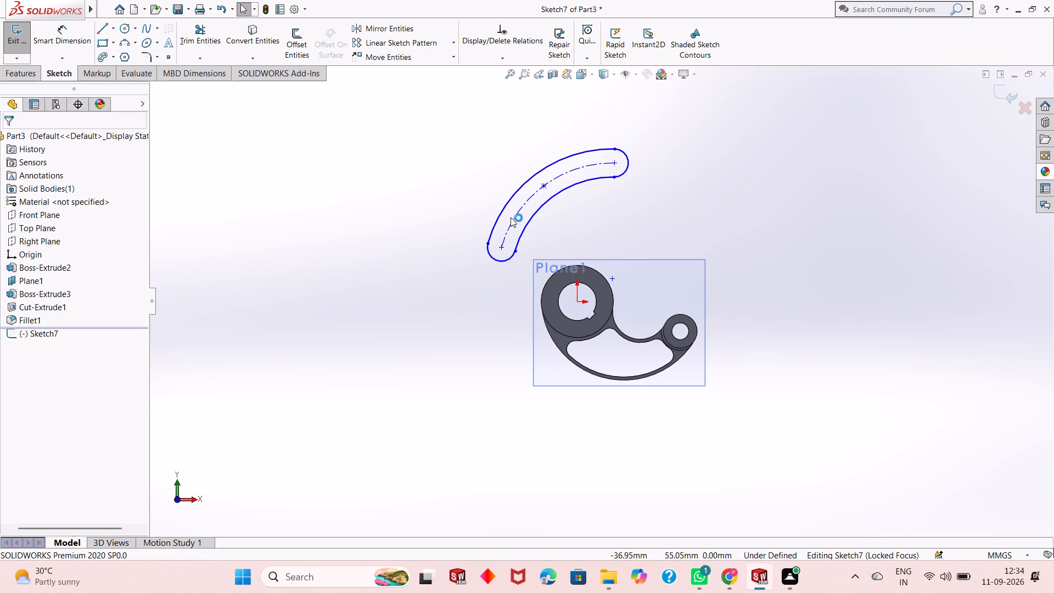
{"action": "scroll", "coordinate": [649, 288], "scroll_direction": "down", "scroll_amount": 1}
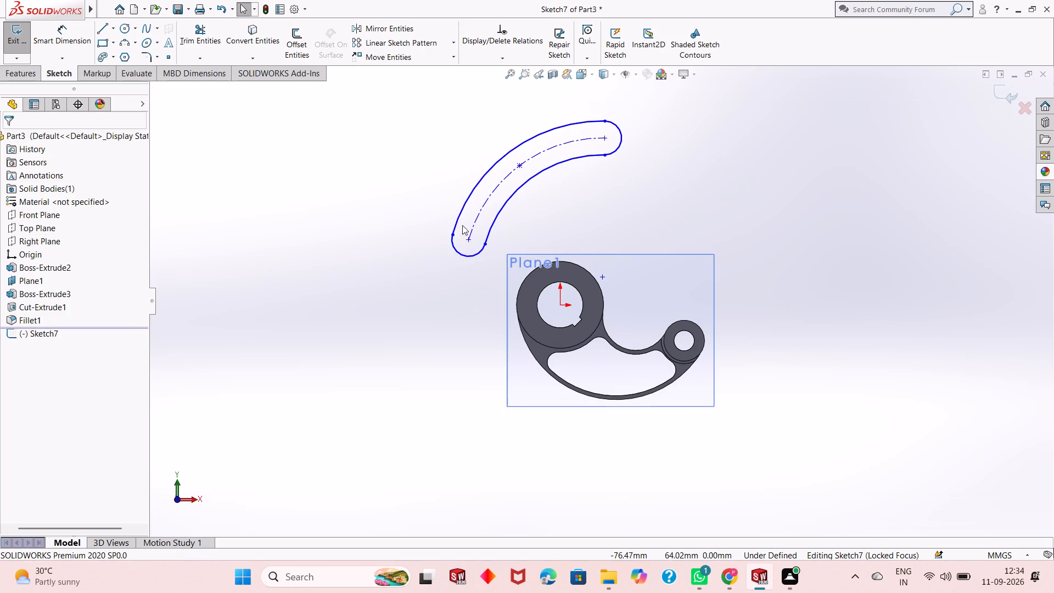
{"action": "middle_click_drag", "start_coordinate": [798, 308], "coordinate": [737, 335]}
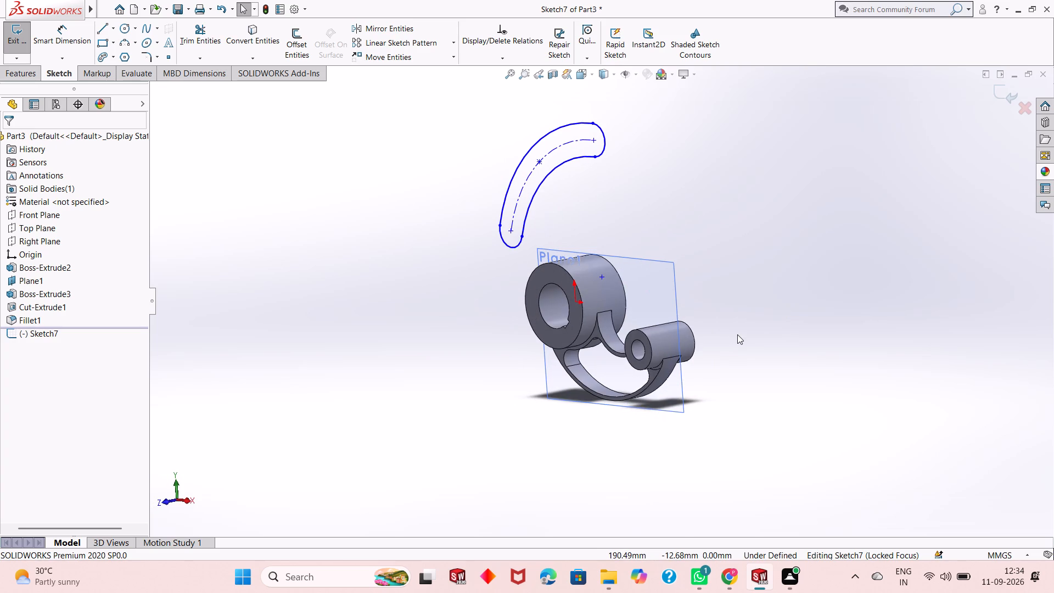
{"action": "key", "text": "ctrl+8"}
{"action": "scroll", "coordinate": [644, 374], "scroll_direction": "up", "scroll_amount": 1}
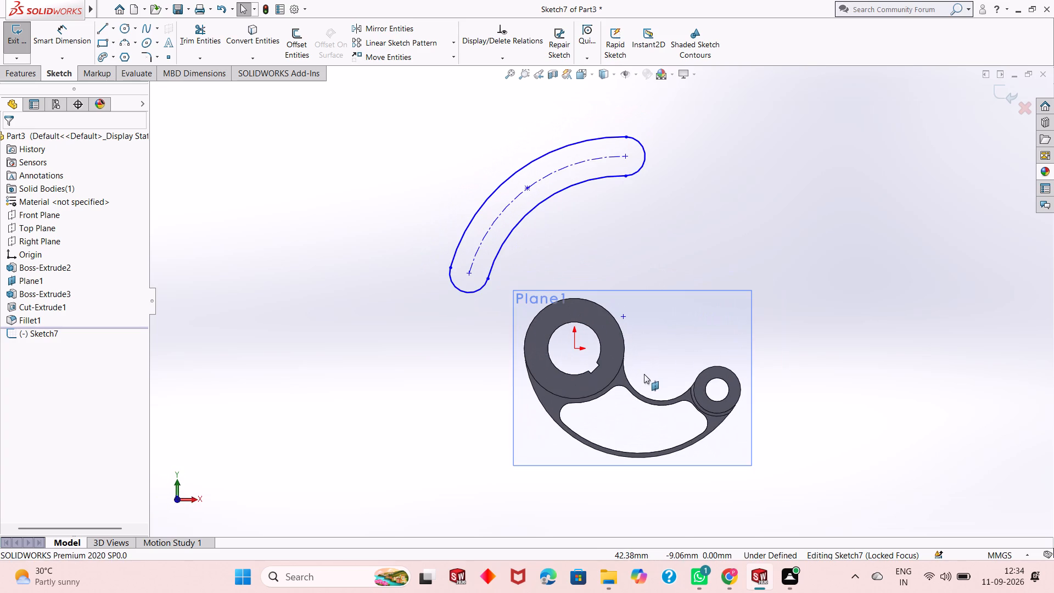
{"action": "left_click", "coordinate": [62, 44]}
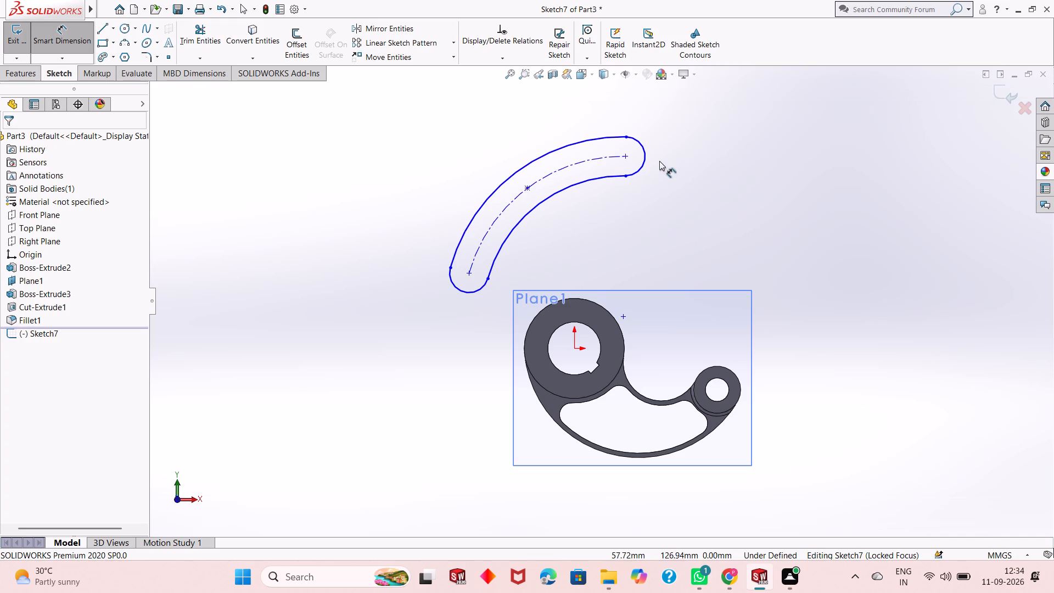
{"action": "left_click", "coordinate": [646, 151]}
{"action": "left_click", "coordinate": [730, 105]}
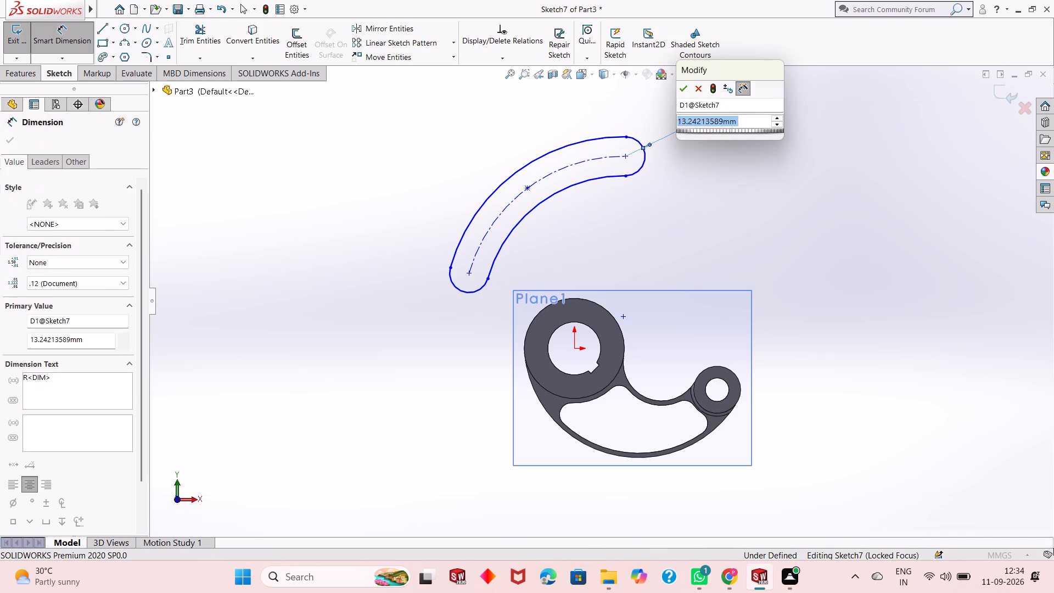
{"action": "type", "text": "25"}
{"action": "key", "text": "Return"}
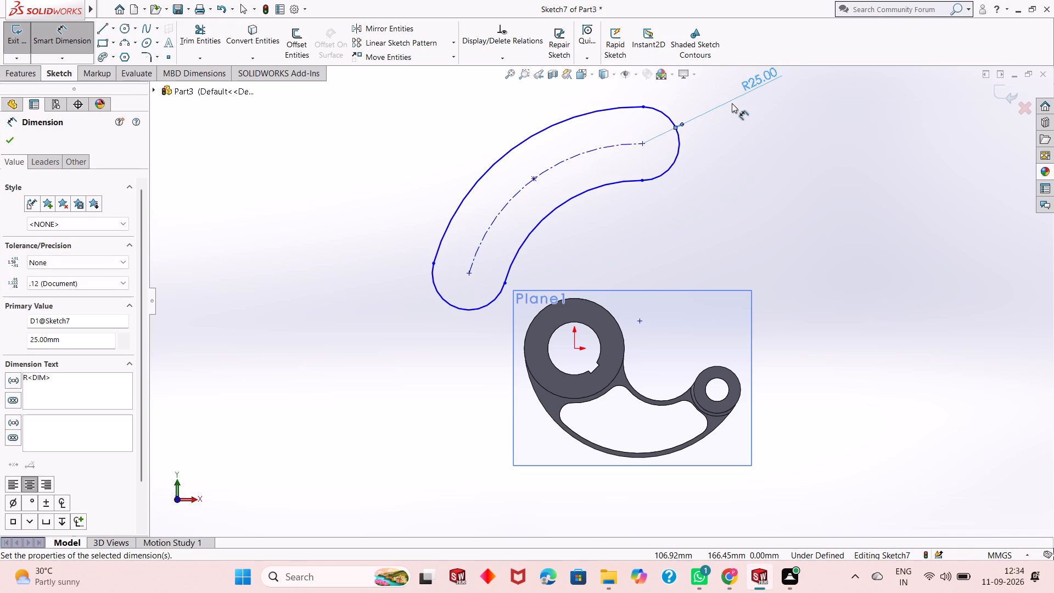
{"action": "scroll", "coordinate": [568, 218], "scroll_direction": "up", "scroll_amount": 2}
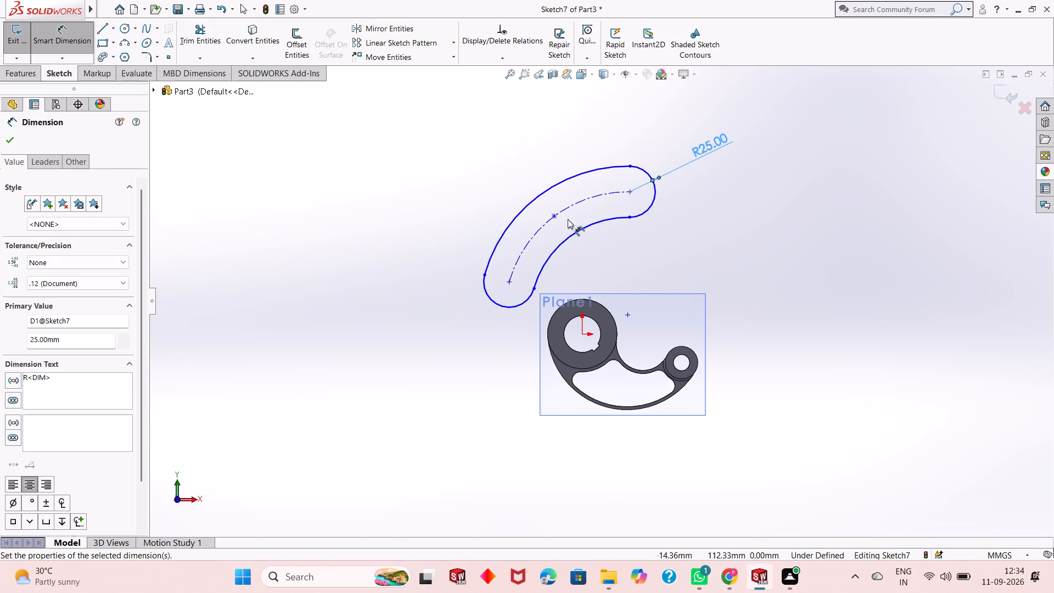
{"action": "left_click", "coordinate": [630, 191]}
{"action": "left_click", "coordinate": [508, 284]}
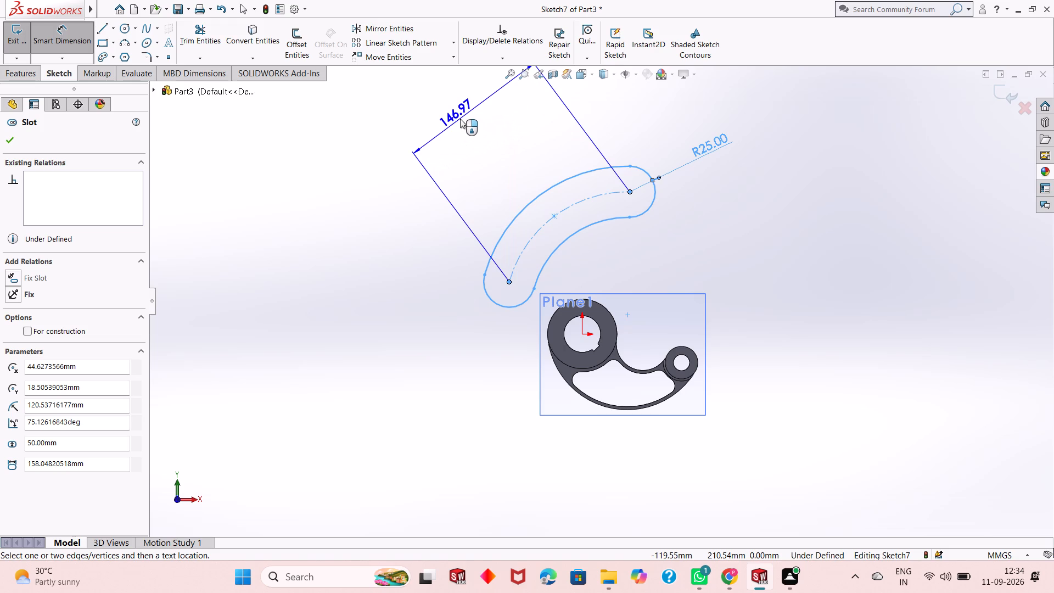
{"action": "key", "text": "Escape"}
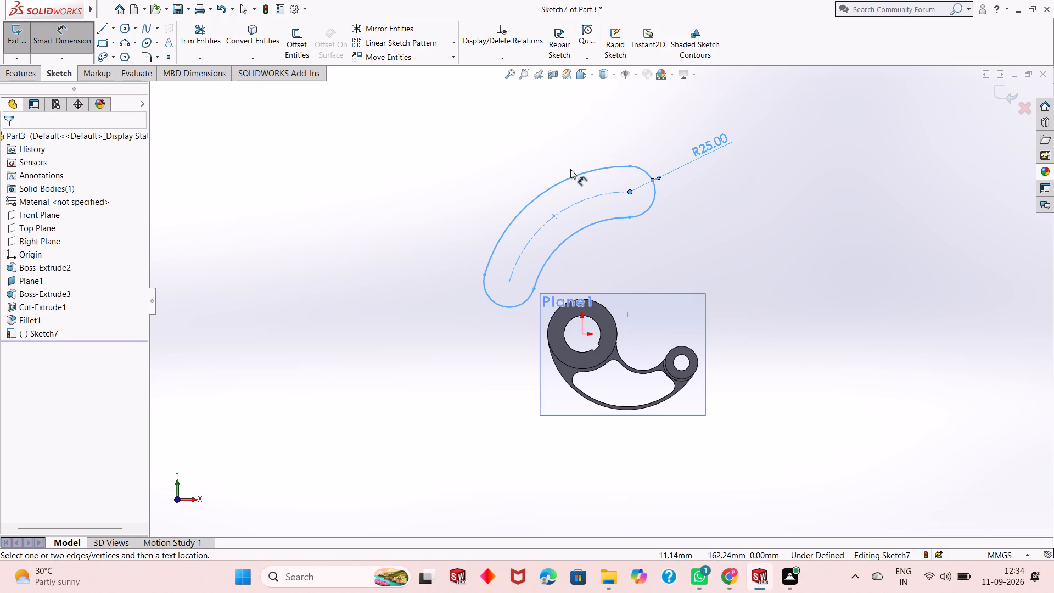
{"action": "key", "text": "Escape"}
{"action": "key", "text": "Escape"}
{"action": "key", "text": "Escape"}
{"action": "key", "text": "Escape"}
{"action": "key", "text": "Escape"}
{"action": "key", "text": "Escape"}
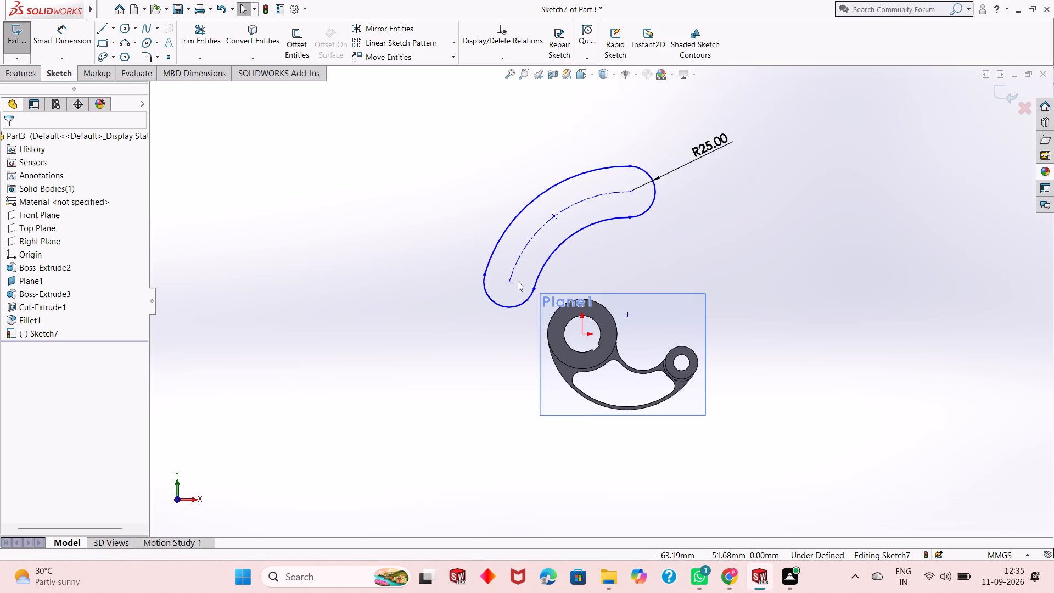
Draw a construction centerline from the centre of the slot's lower end to the adjacent endpoint of its outer arc.
{"action": "left_click", "coordinate": [115, 26]}
{"action": "left_click", "coordinate": [123, 53]}
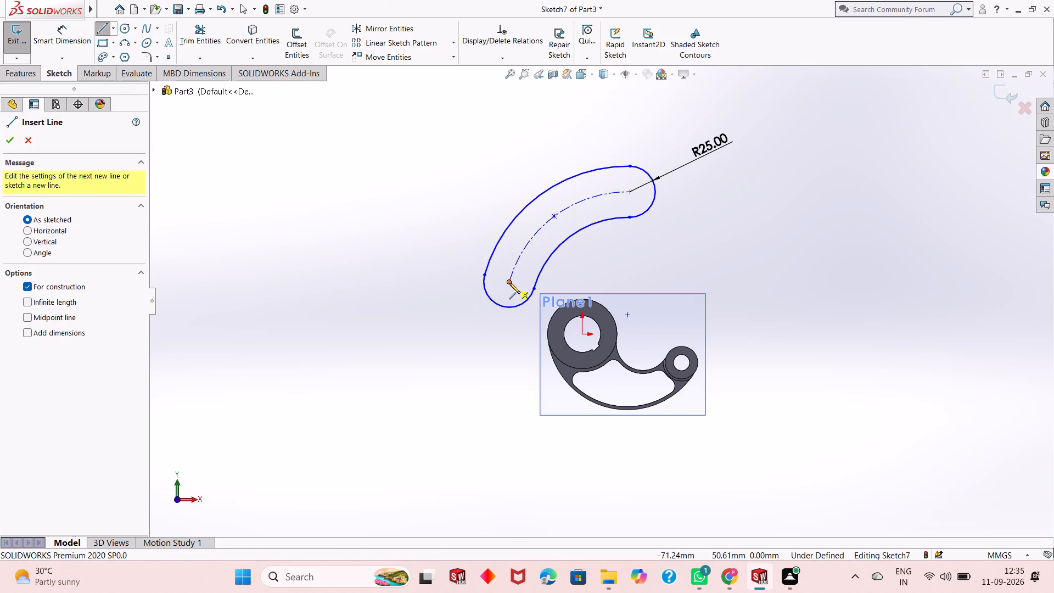
{"action": "left_click", "coordinate": [509, 283]}
{"action": "left_click", "coordinate": [483, 274]}
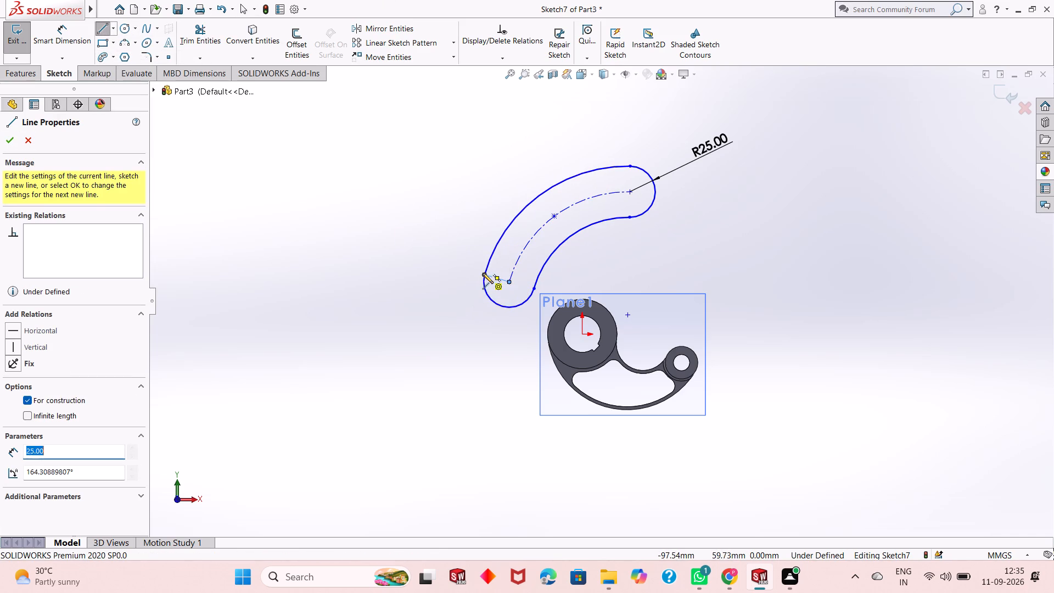
{"action": "right_click", "coordinate": [483, 273]}
{"action": "left_click", "coordinate": [502, 272]}
{"action": "right_click", "coordinate": [503, 272]}
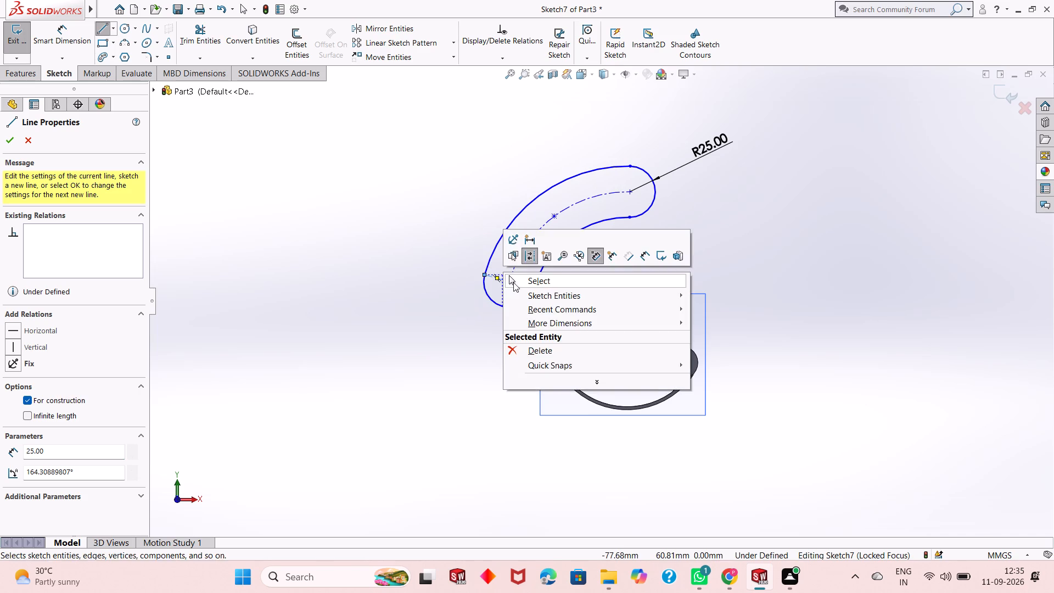
{"action": "left_click", "coordinate": [513, 282]}
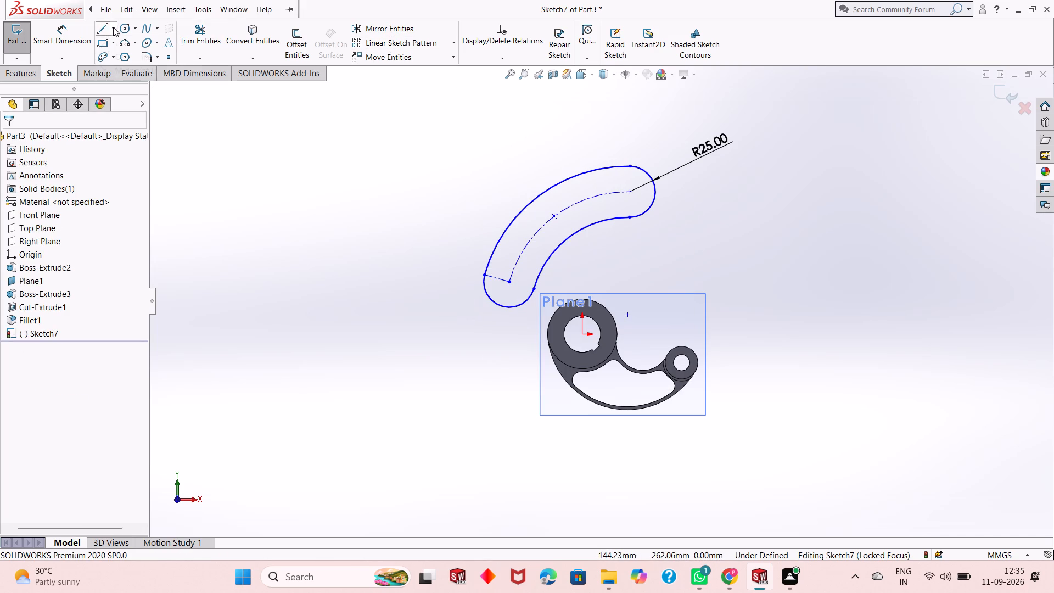
Draw a construction centerline from the centre of the slot's upper end to the adjacent endpoint of its outer arc.
{"action": "left_click", "coordinate": [113, 27]}
{"action": "left_click", "coordinate": [147, 61]}
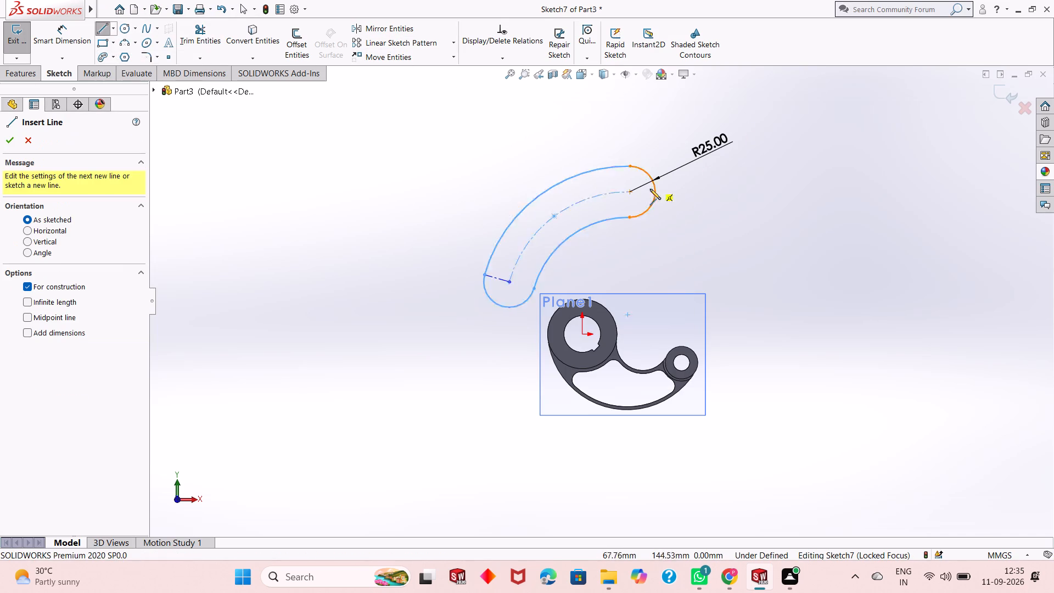
{"action": "left_click", "coordinate": [631, 192]}
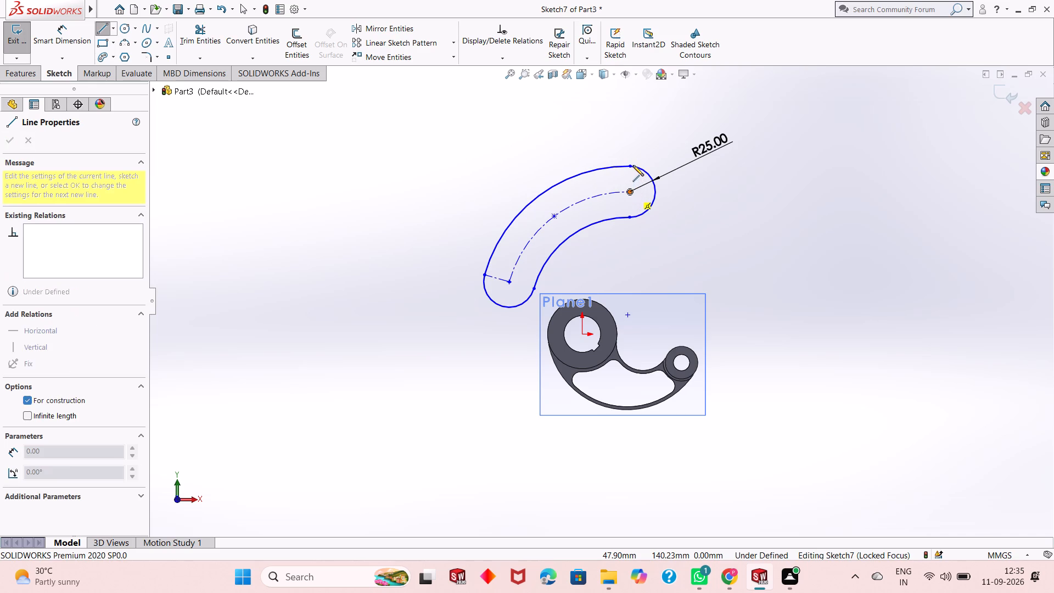
{"action": "left_click", "coordinate": [631, 166]}
{"action": "right_click", "coordinate": [631, 167]}
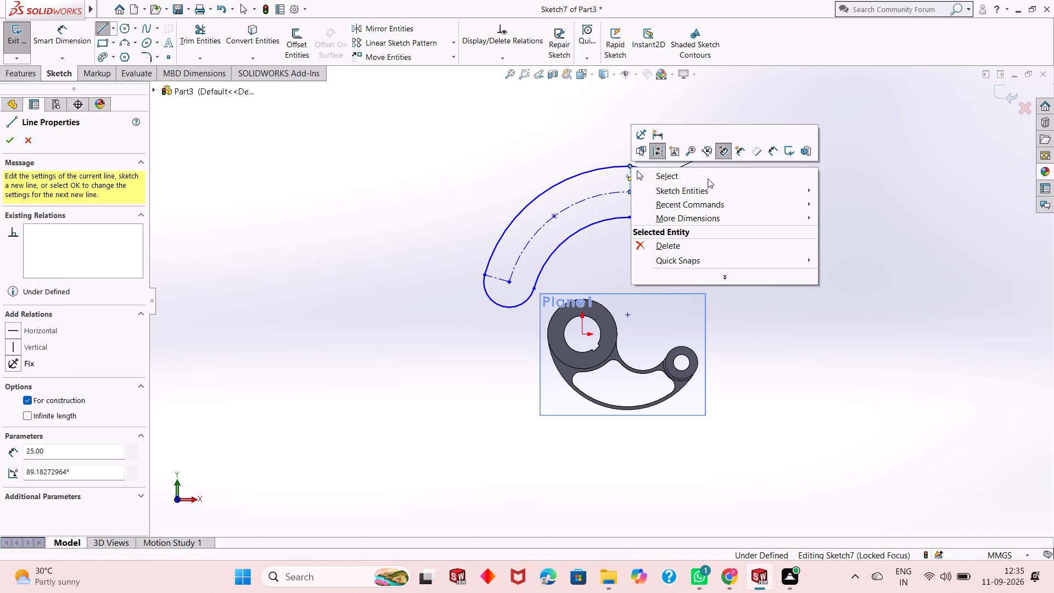
{"action": "left_click", "coordinate": [709, 174]}
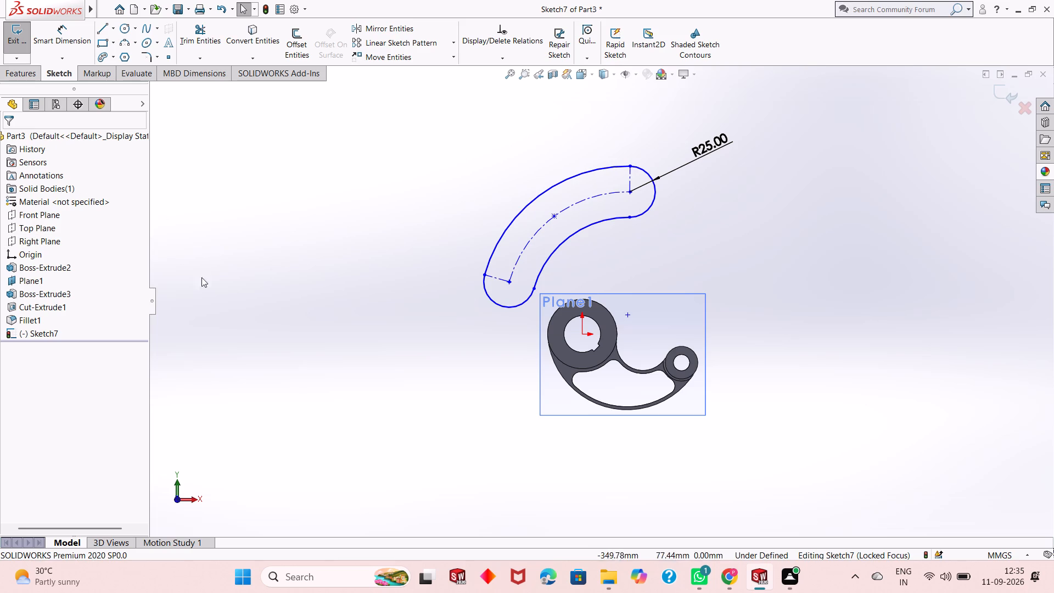
Dimension the vertical distance from the origin to the centre of the slot's upper end as 150 mm.
{"action": "left_click", "coordinate": [85, 36]}
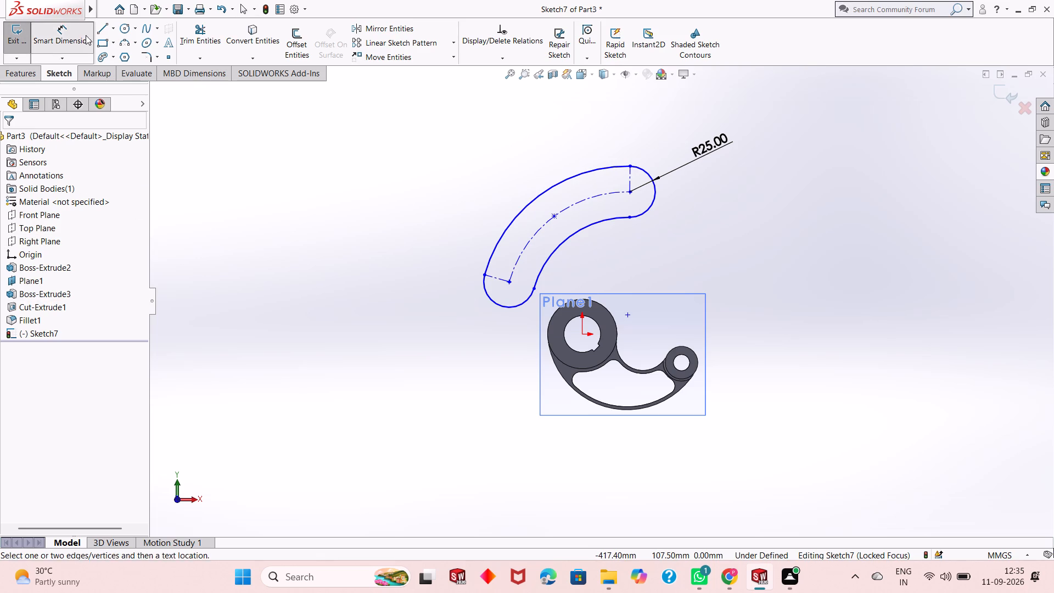
{"action": "left_click", "coordinate": [631, 195]}
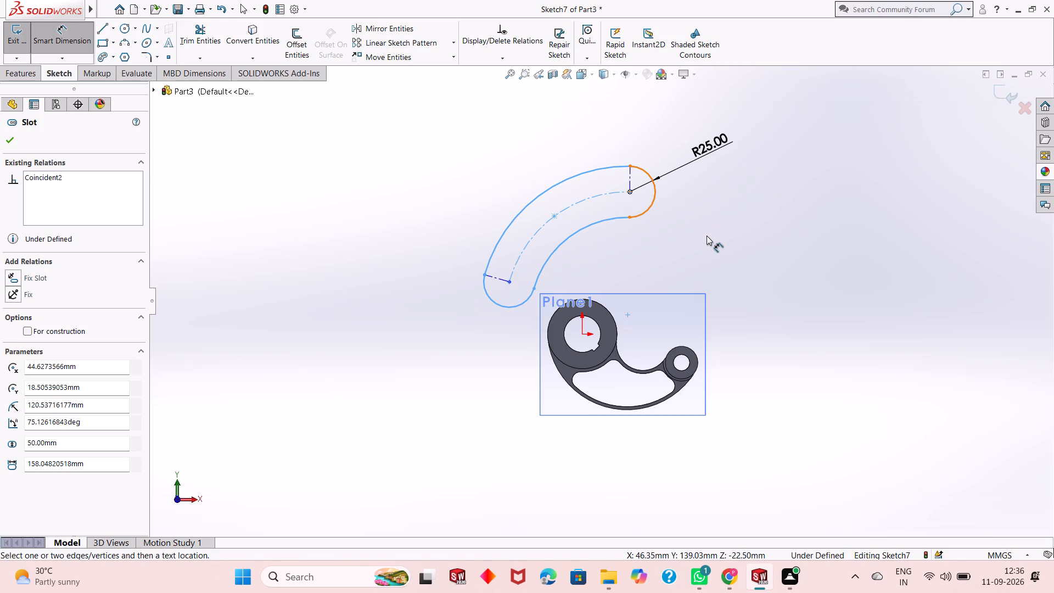
{"action": "left_click", "coordinate": [583, 332]}
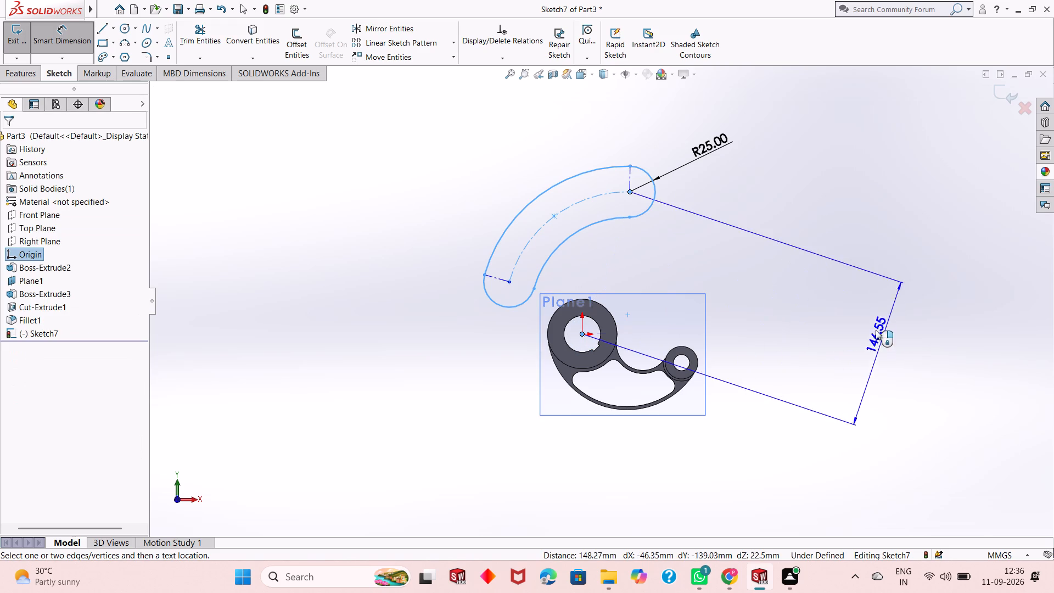
{"action": "left_click", "coordinate": [792, 250]}
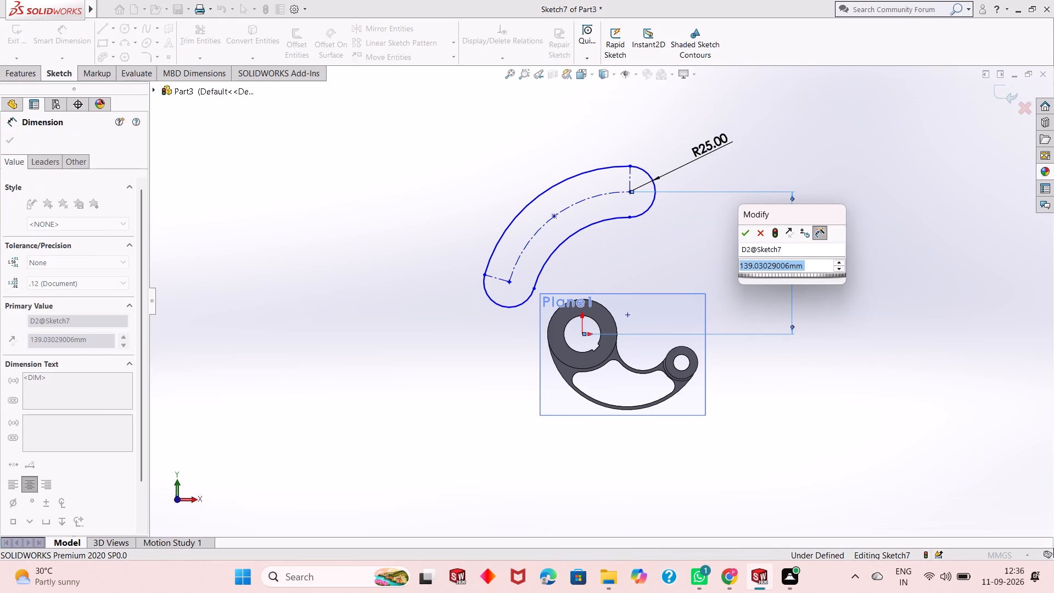
{"action": "type", "text": "150"}
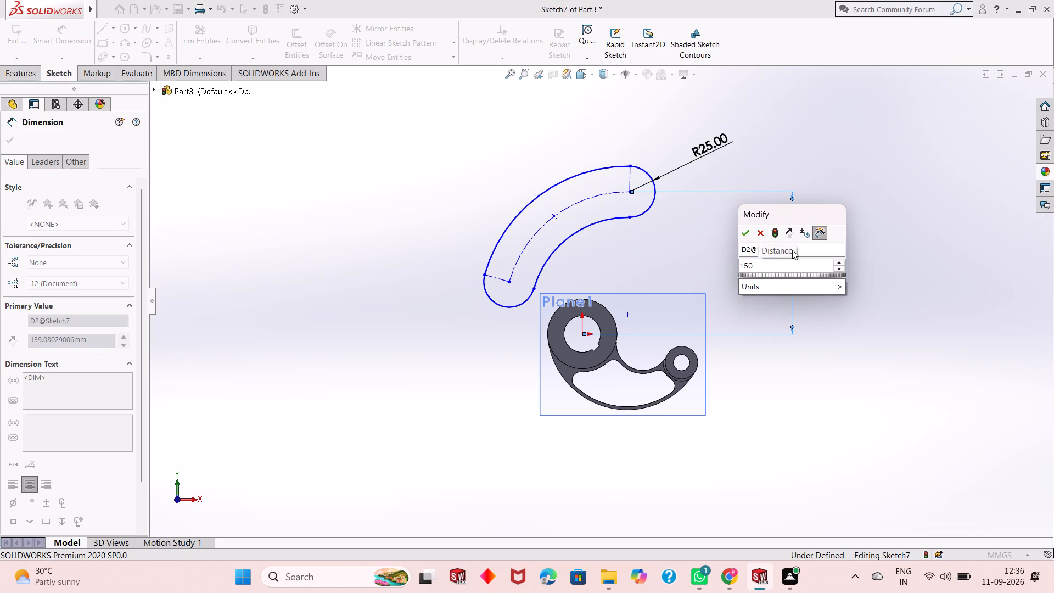
{"action": "key", "text": "Return"}
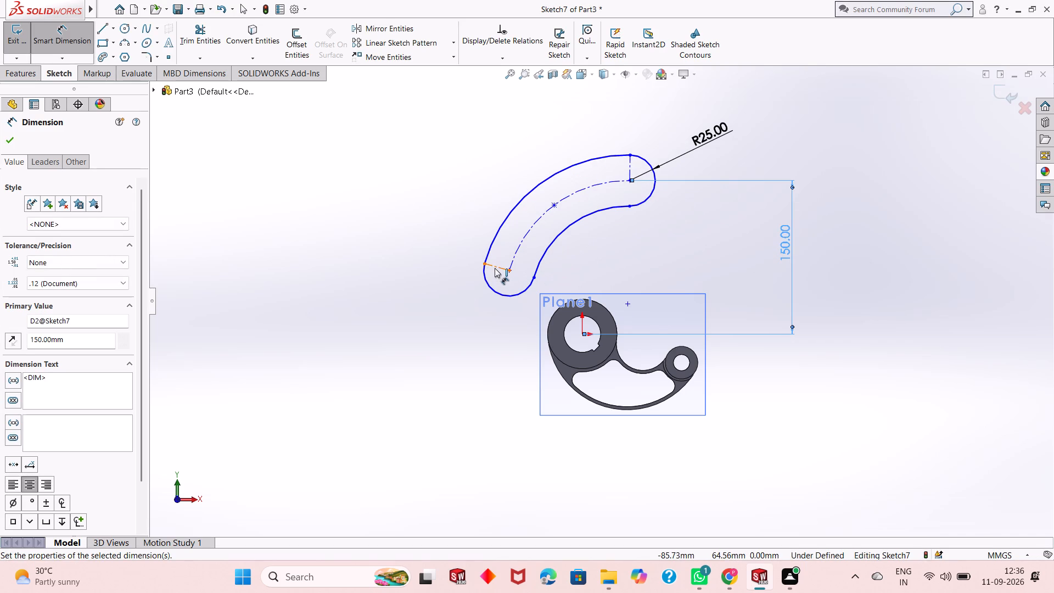
{"action": "right_click", "coordinate": [438, 312]}
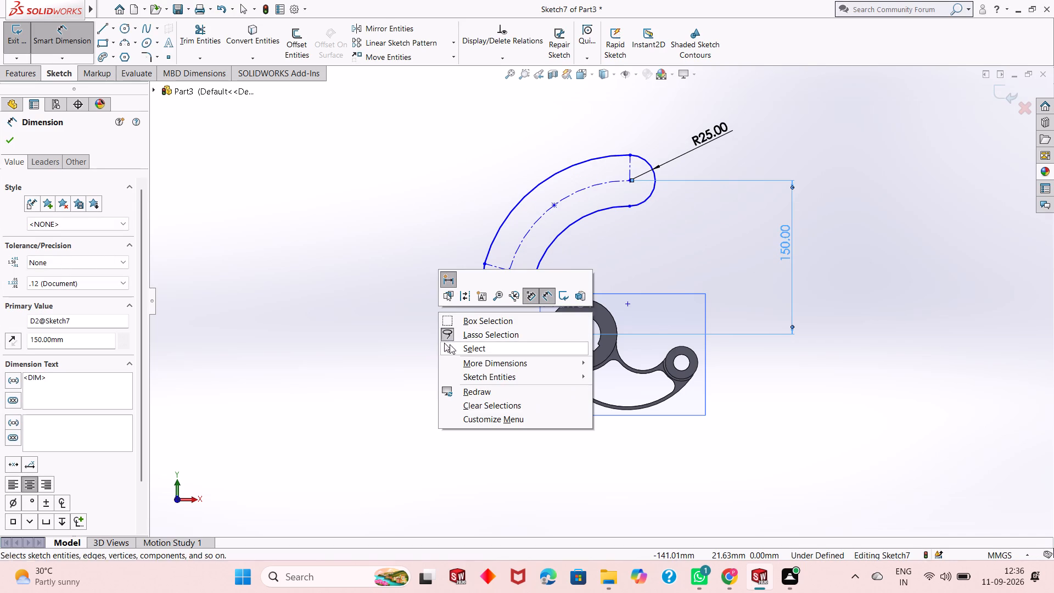
{"action": "left_click", "coordinate": [450, 345]}
Draw a horizontal construction centerline about 67 mm long from the origin, away from the small ring.
{"action": "left_click", "coordinate": [114, 28]}
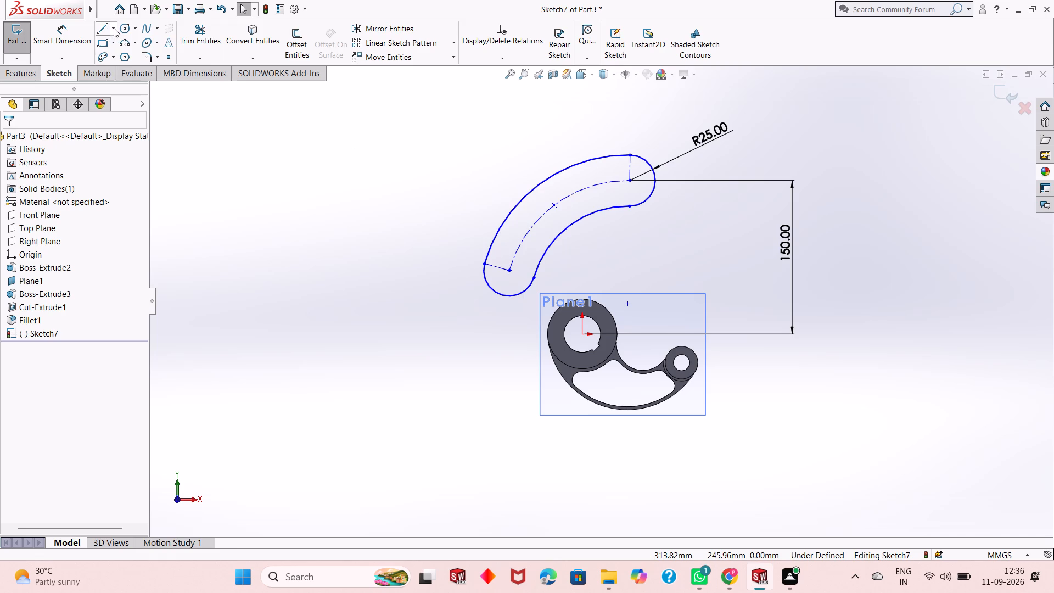
{"action": "left_click", "coordinate": [121, 56]}
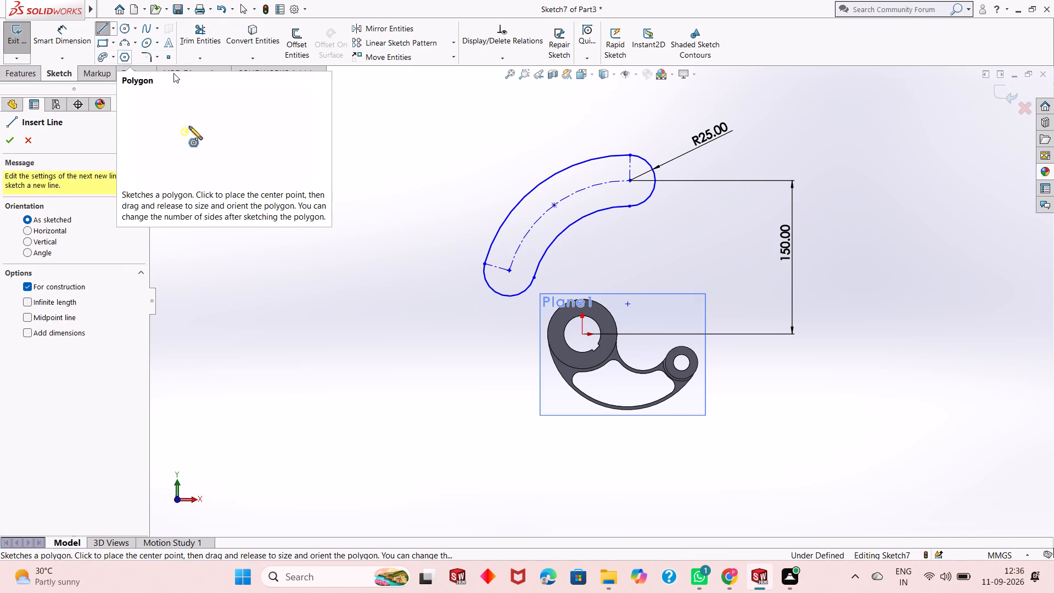
{"action": "left_click", "coordinate": [583, 335]}
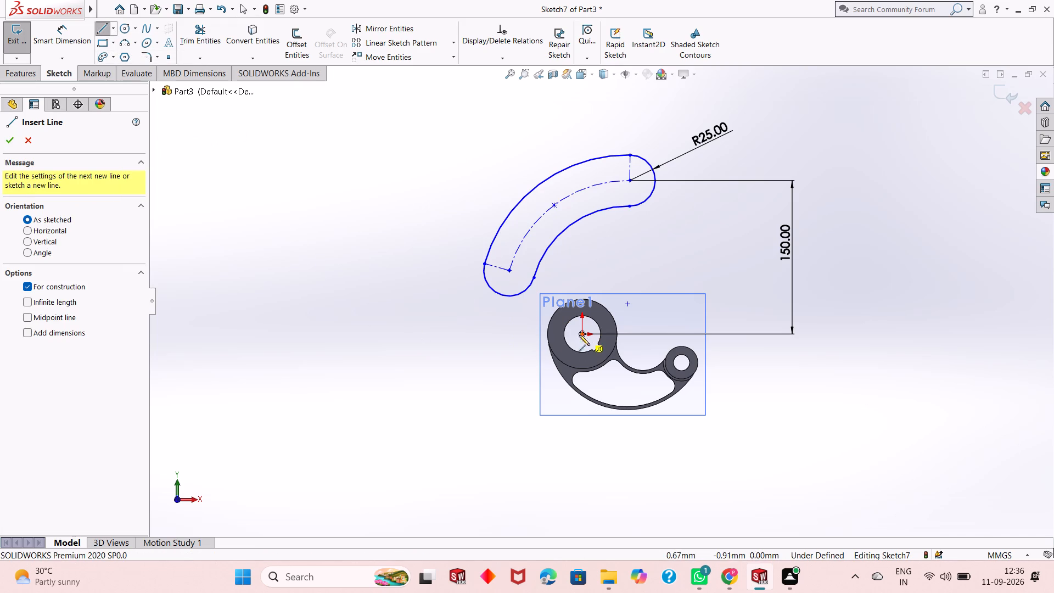
{"action": "left_click", "coordinate": [514, 337]}
{"action": "right_click", "coordinate": [514, 337]}
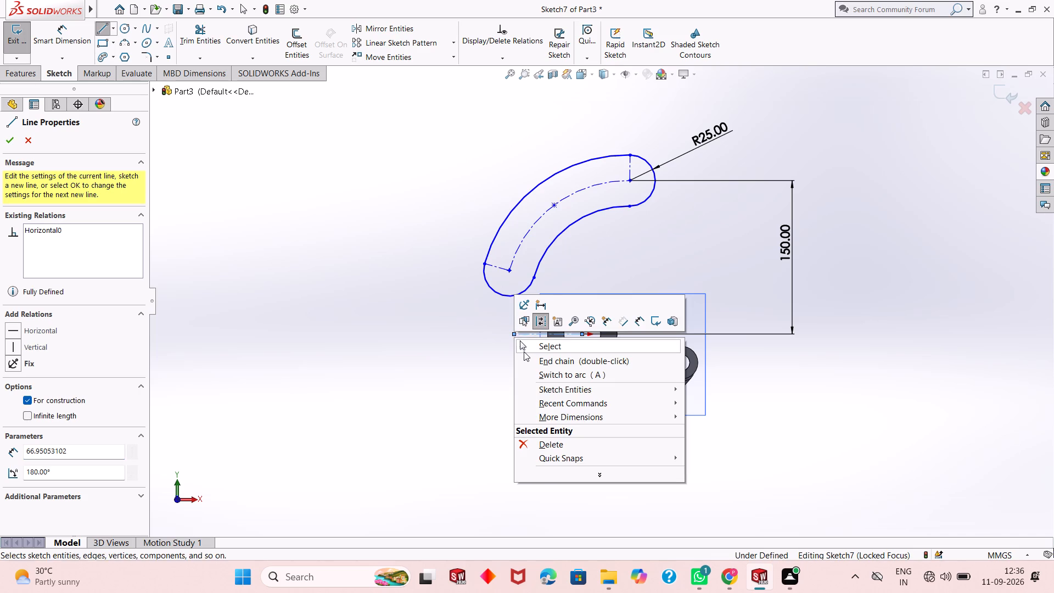
{"action": "left_click", "coordinate": [524, 352]}
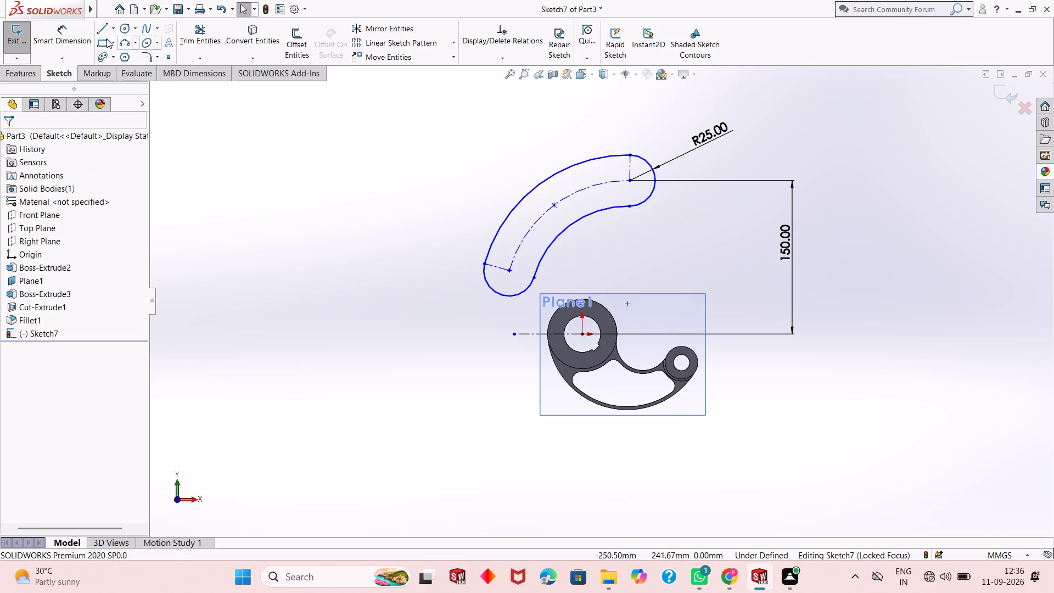
Dimension the angle between the slot's lower-end centerline and the horizontal centerline through the origin as 18°.
{"action": "left_click", "coordinate": [81, 37]}
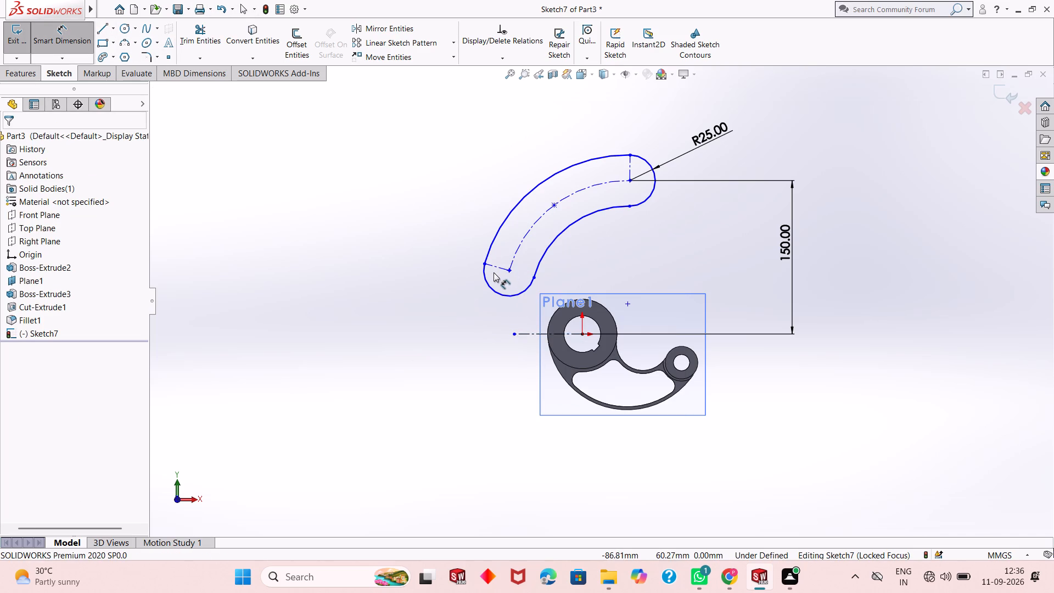
{"action": "left_click", "coordinate": [491, 268]}
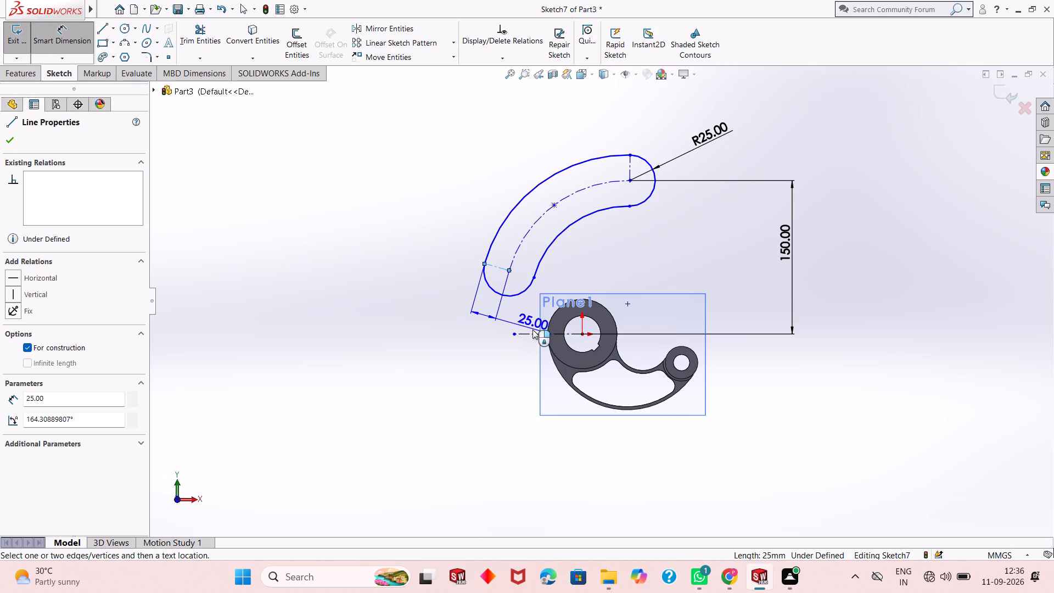
{"action": "left_click", "coordinate": [534, 333]}
{"action": "left_click", "coordinate": [462, 293]}
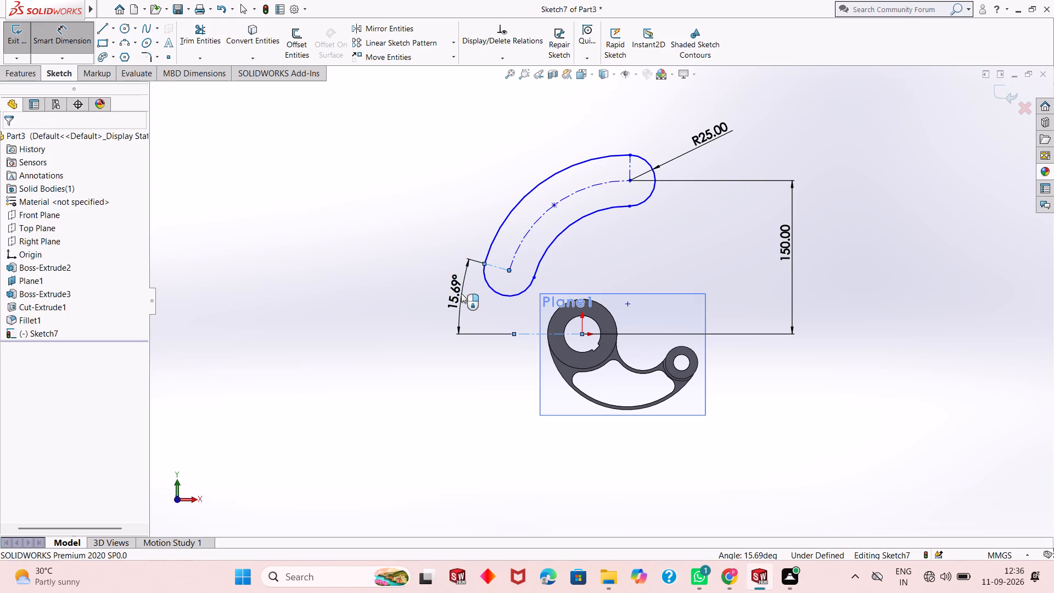
{"action": "type", "text": "18"}
{"action": "key", "text": "Return"}
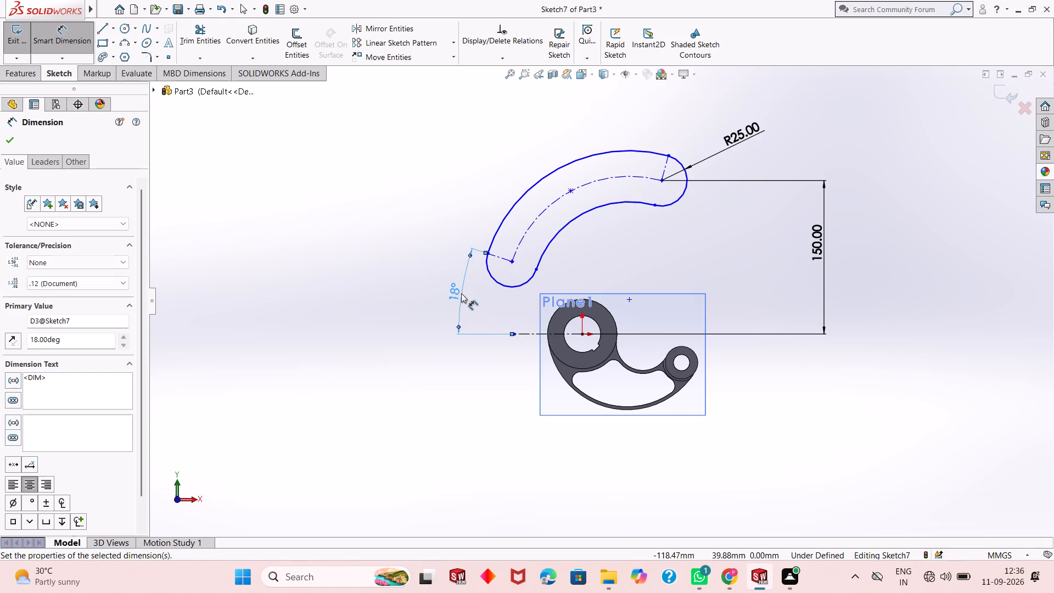
Dimension the angle between the construction centerlines at the slot's two ends as 57°.
{"action": "left_click", "coordinate": [665, 166]}
{"action": "left_click", "coordinate": [504, 257]}
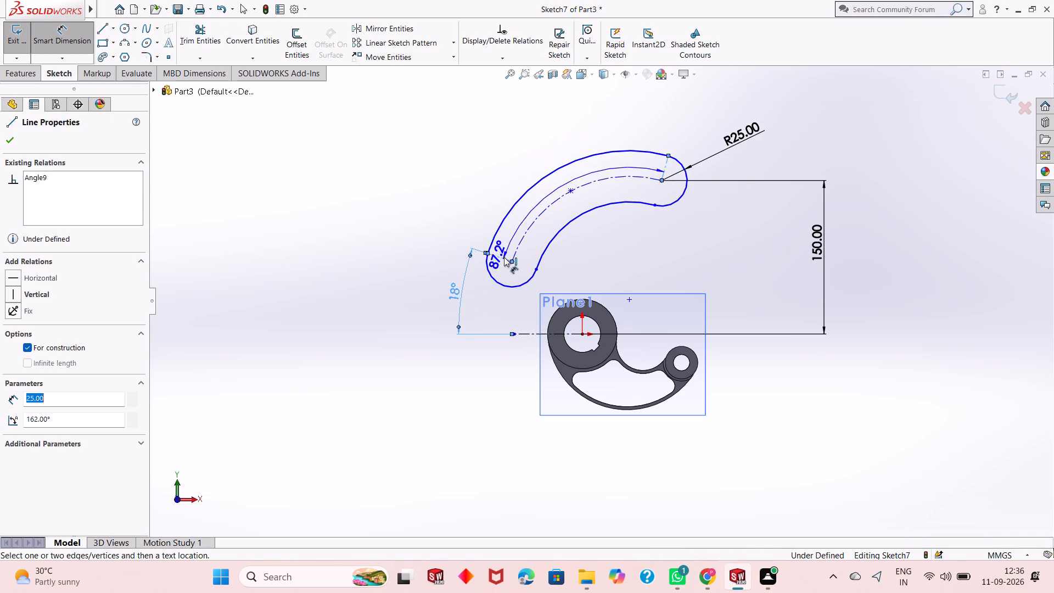
{"action": "left_click", "coordinate": [512, 132]}
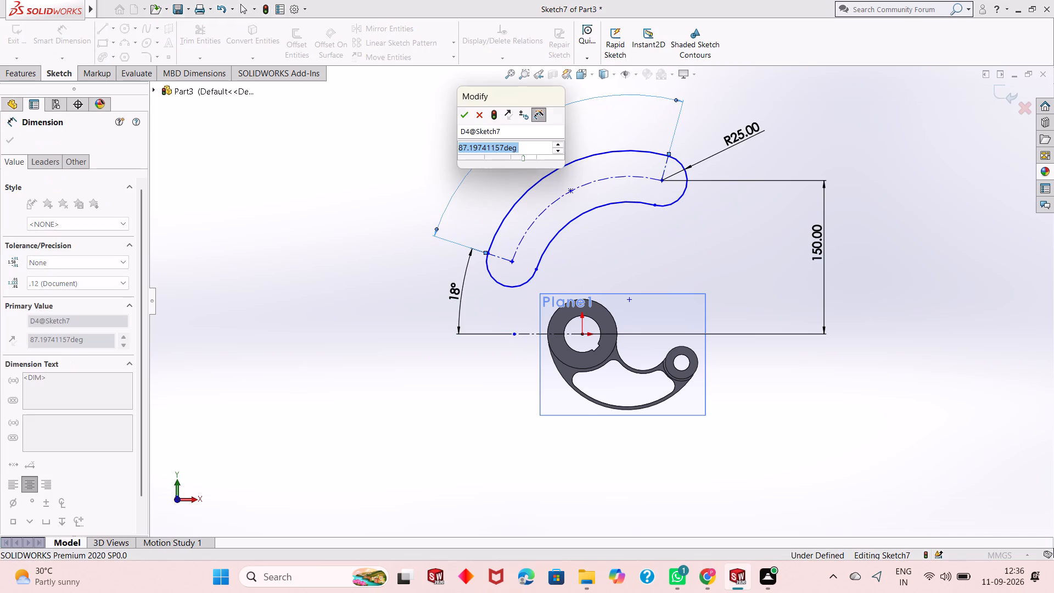
{"action": "type", "text": "57"}
{"action": "key", "text": "Return"}
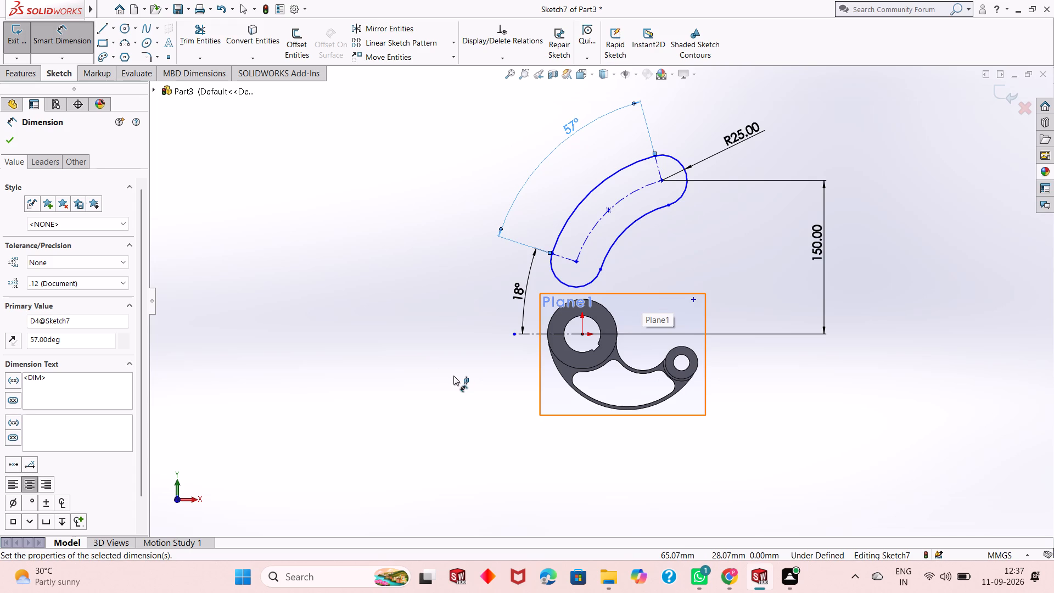
Dimension the horizontal distance from the origin to the centre of the slot's lower end as 97 mm.
{"action": "scroll", "coordinate": [455, 376], "scroll_direction": "up", "scroll_amount": 2}
{"action": "scroll", "coordinate": [638, 254], "scroll_direction": "down", "scroll_amount": 1}
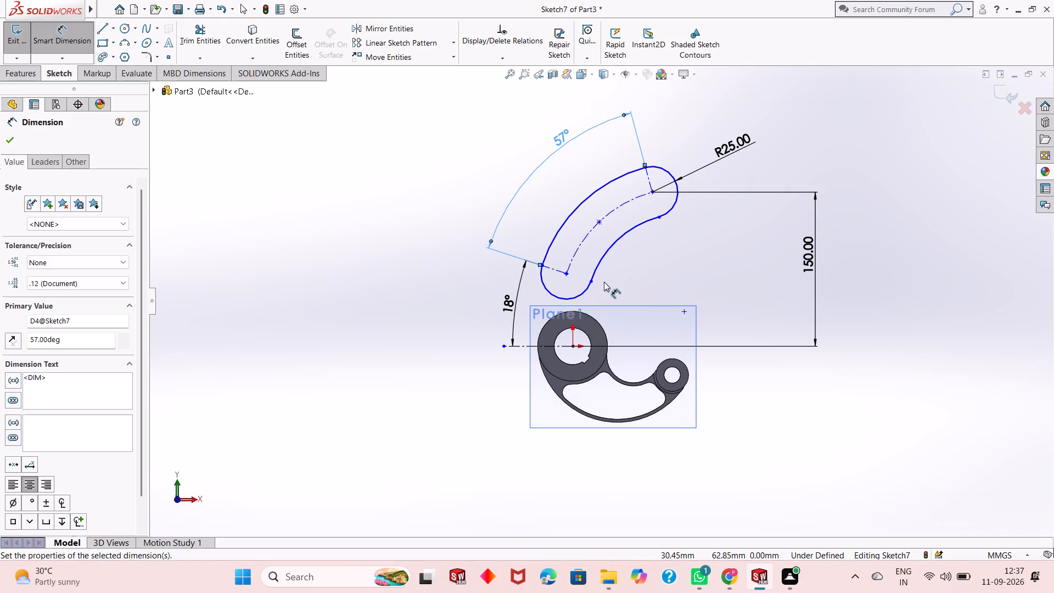
{"action": "scroll", "coordinate": [604, 282], "scroll_direction": "up", "scroll_amount": 1}
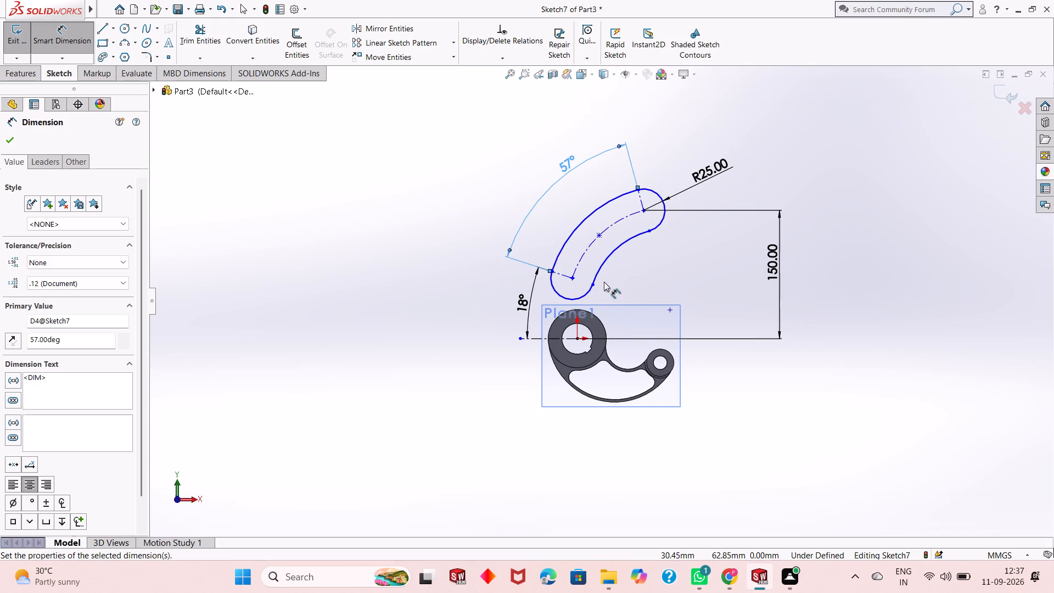
{"action": "scroll", "coordinate": [604, 282], "scroll_direction": "up", "scroll_amount": 3}
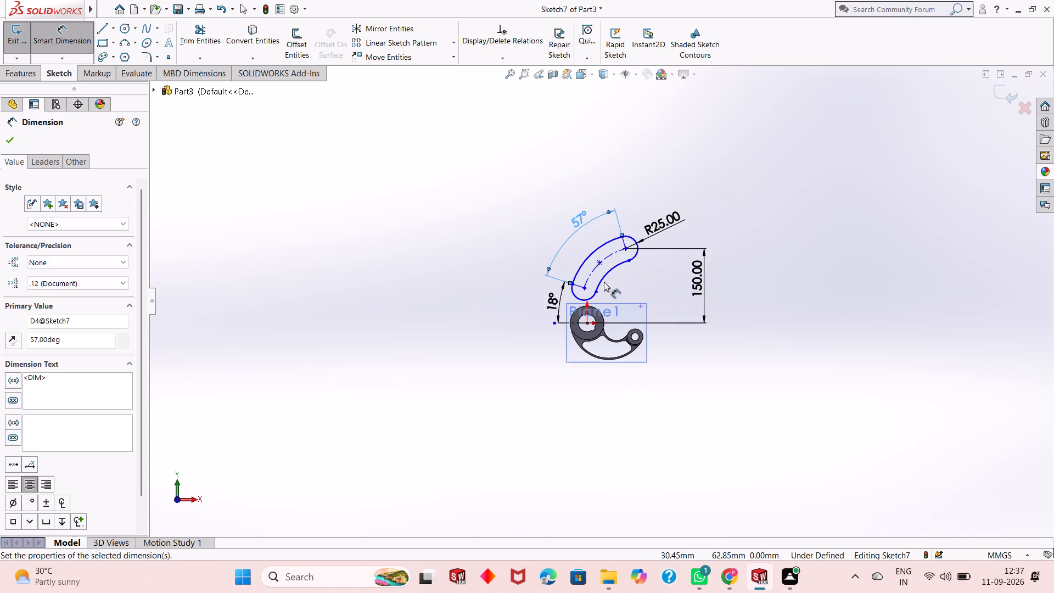
{"action": "scroll", "coordinate": [604, 282], "scroll_direction": "up", "scroll_amount": 1}
{"action": "scroll", "coordinate": [604, 282], "scroll_direction": "down", "scroll_amount": 2}
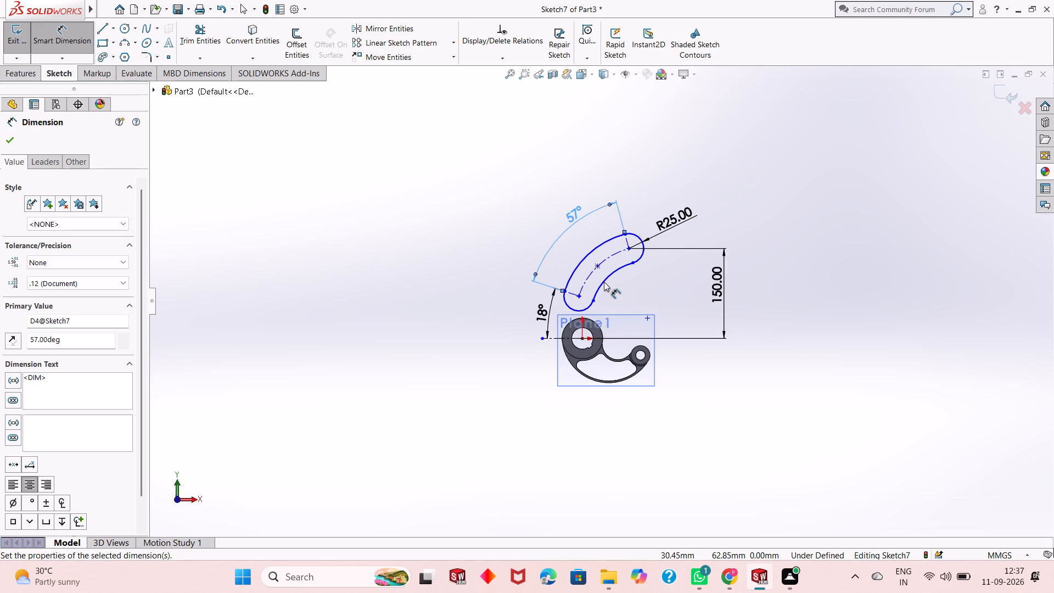
{"action": "scroll", "coordinate": [604, 282], "scroll_direction": "down", "scroll_amount": 1}
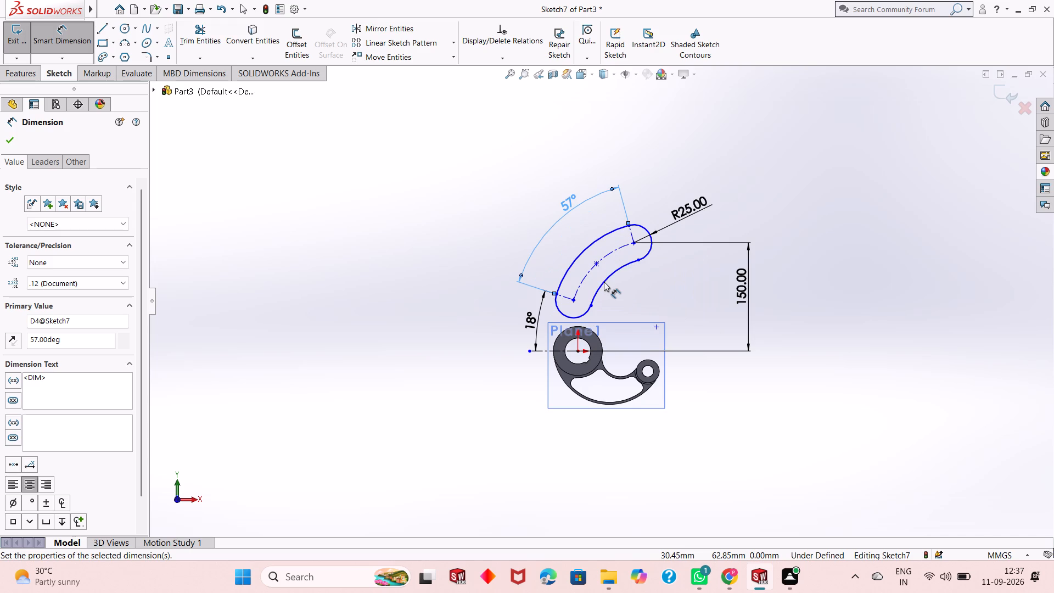
{"action": "left_click", "coordinate": [576, 299]}
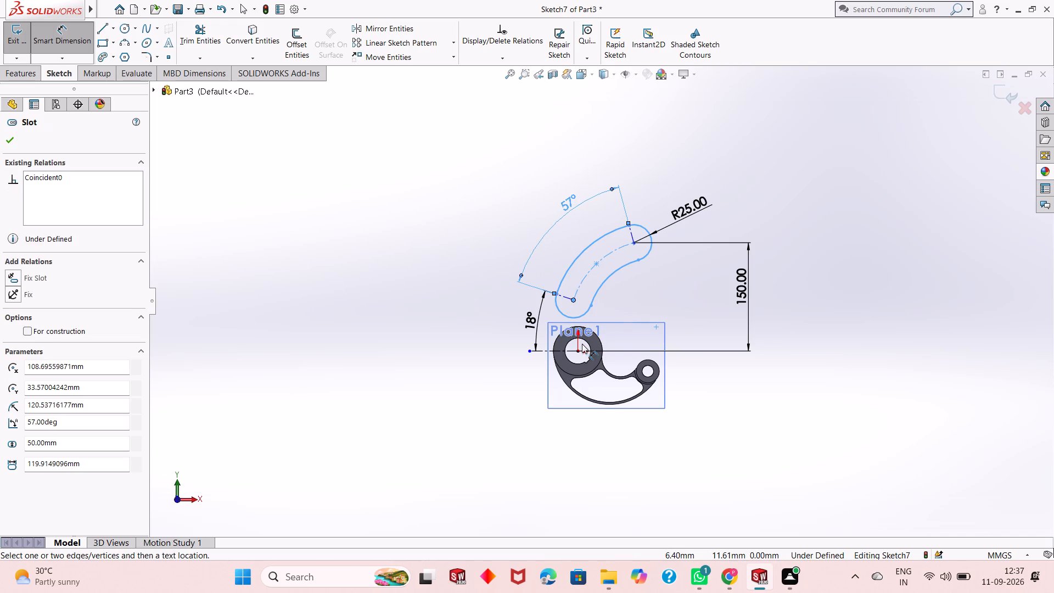
{"action": "left_click", "coordinate": [576, 350]}
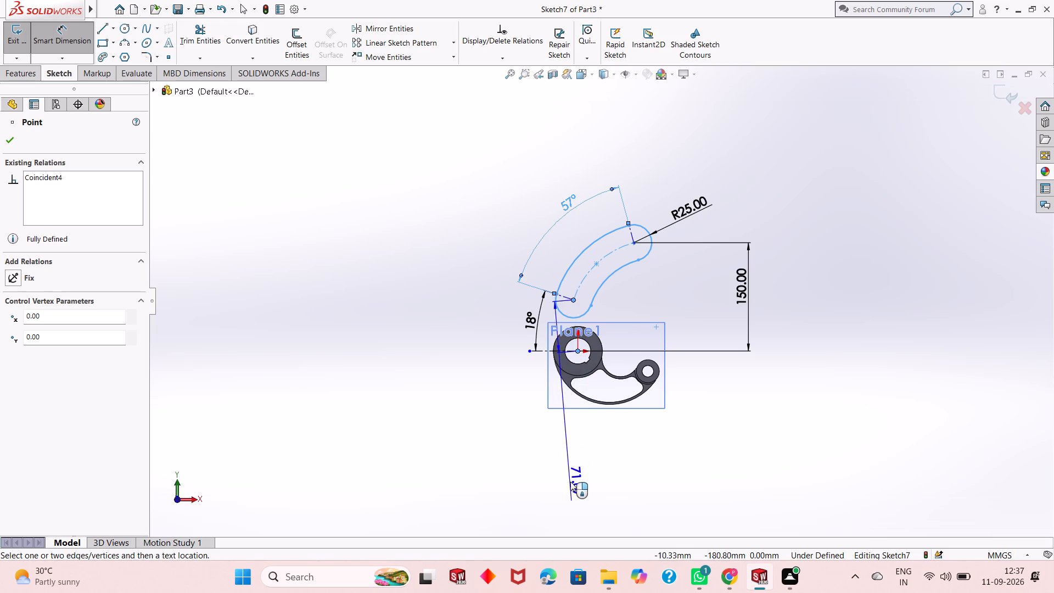
{"action": "left_click", "coordinate": [578, 458]}
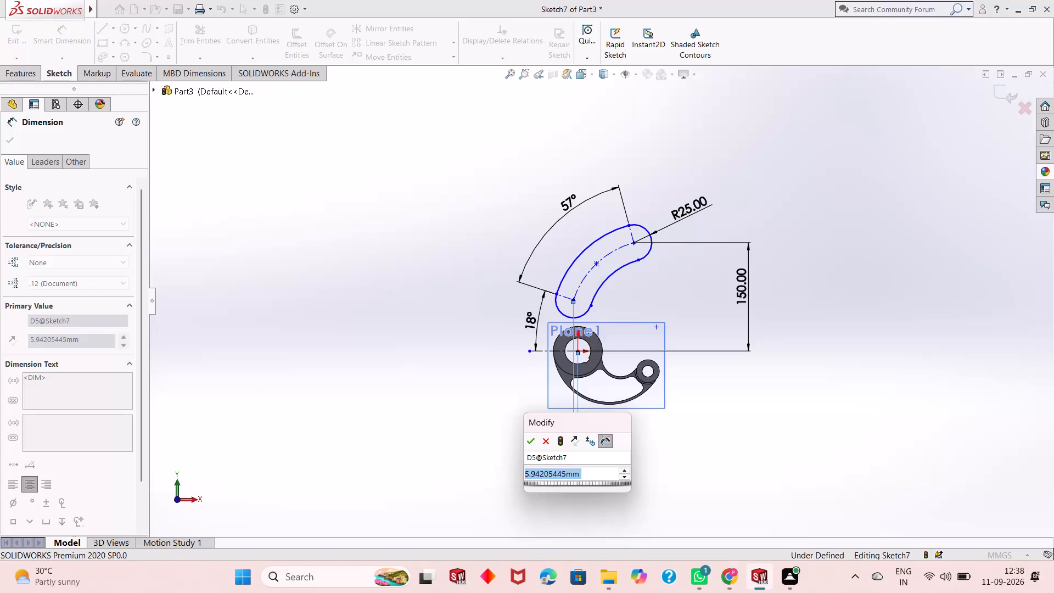
{"action": "type", "text": "97"}
{"action": "key", "text": "Return"}
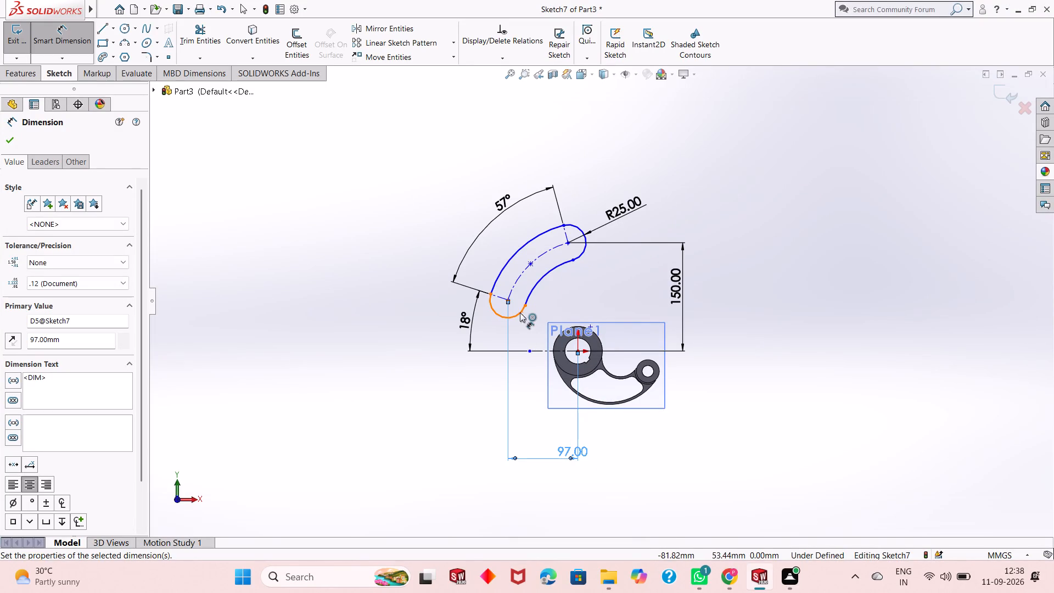
{"action": "scroll", "coordinate": [568, 338], "scroll_direction": "down", "scroll_amount": 1}
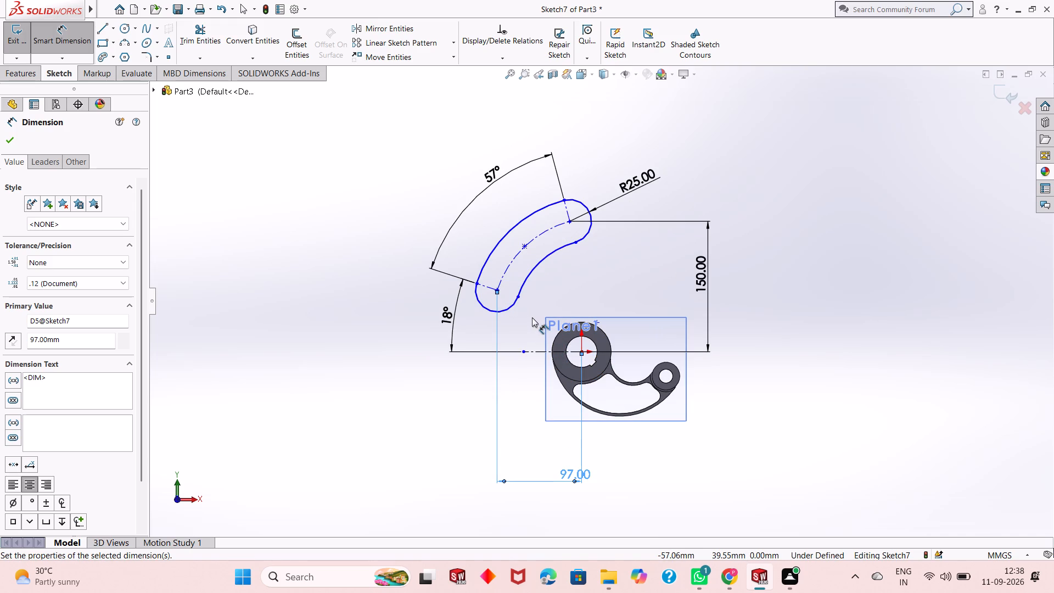
{"action": "right_click", "coordinate": [392, 444]}
{"action": "left_click", "coordinate": [420, 483]}
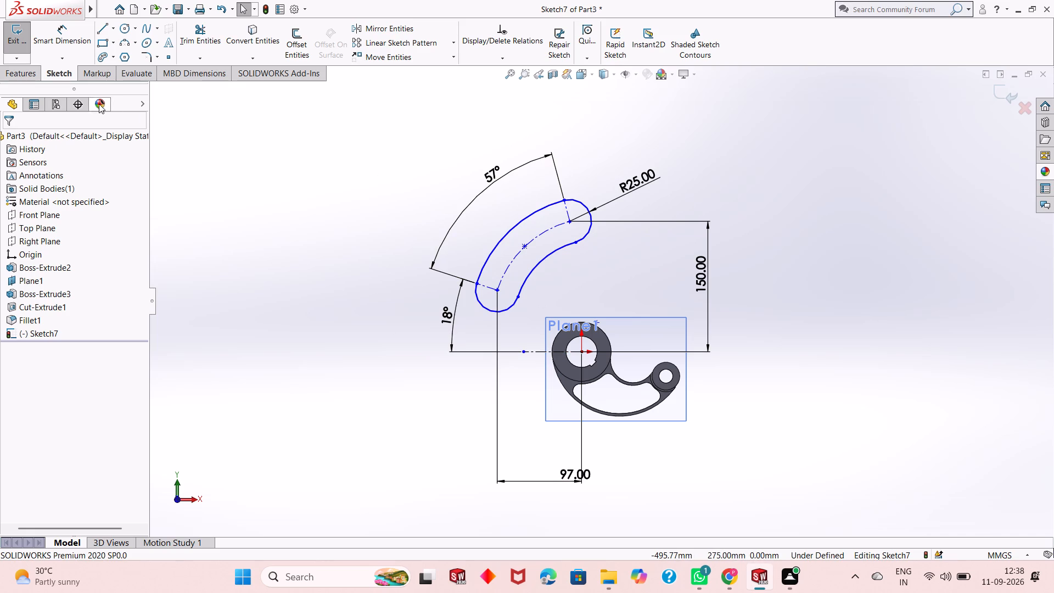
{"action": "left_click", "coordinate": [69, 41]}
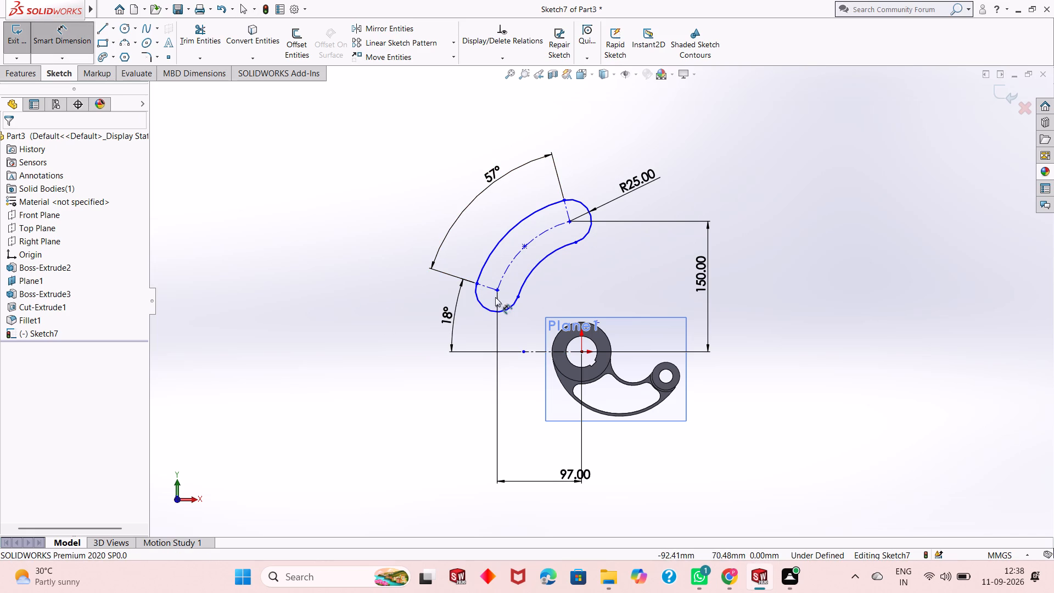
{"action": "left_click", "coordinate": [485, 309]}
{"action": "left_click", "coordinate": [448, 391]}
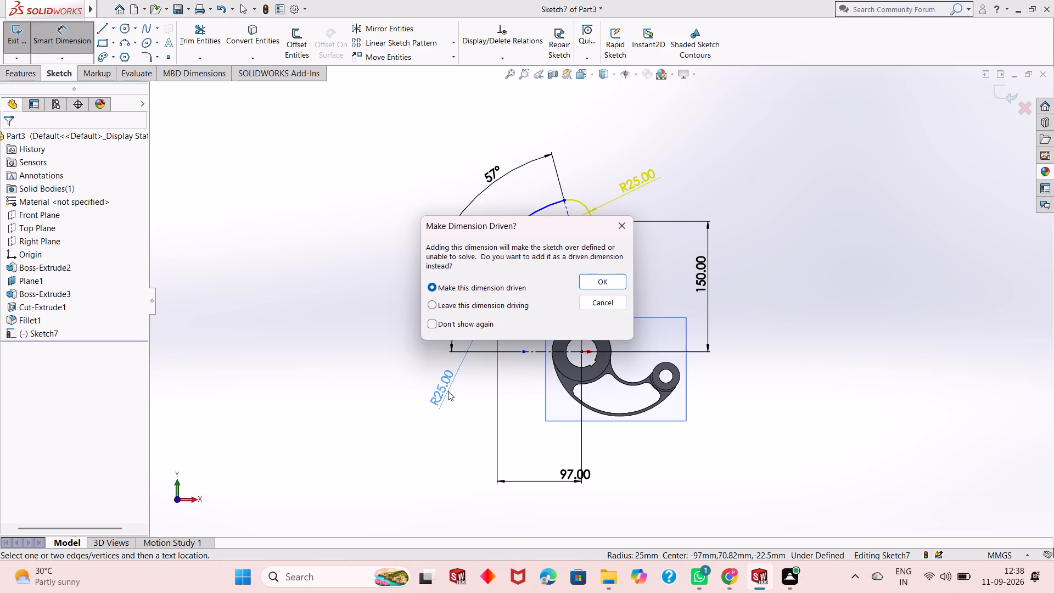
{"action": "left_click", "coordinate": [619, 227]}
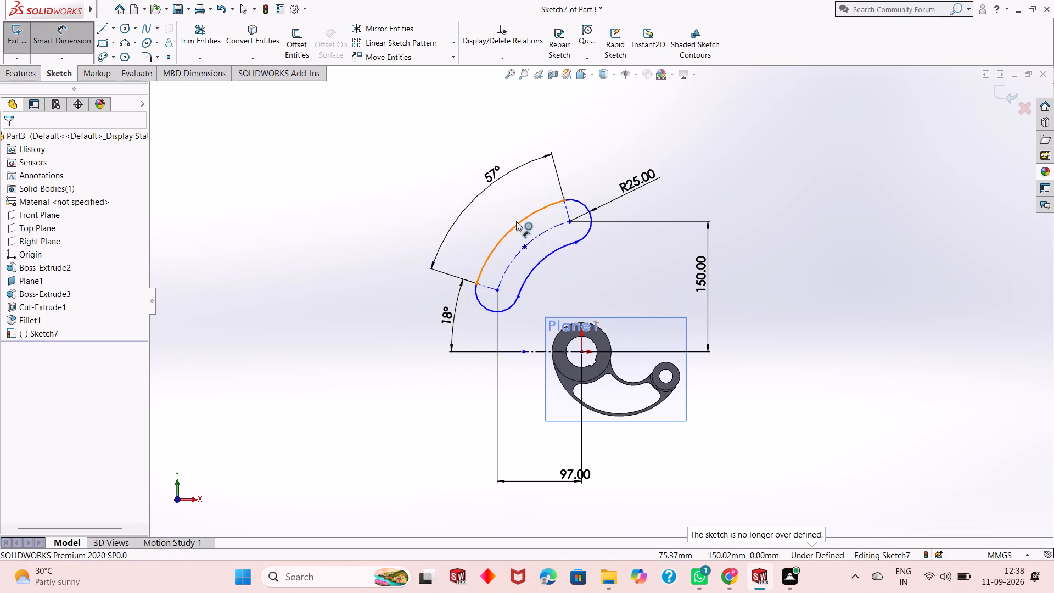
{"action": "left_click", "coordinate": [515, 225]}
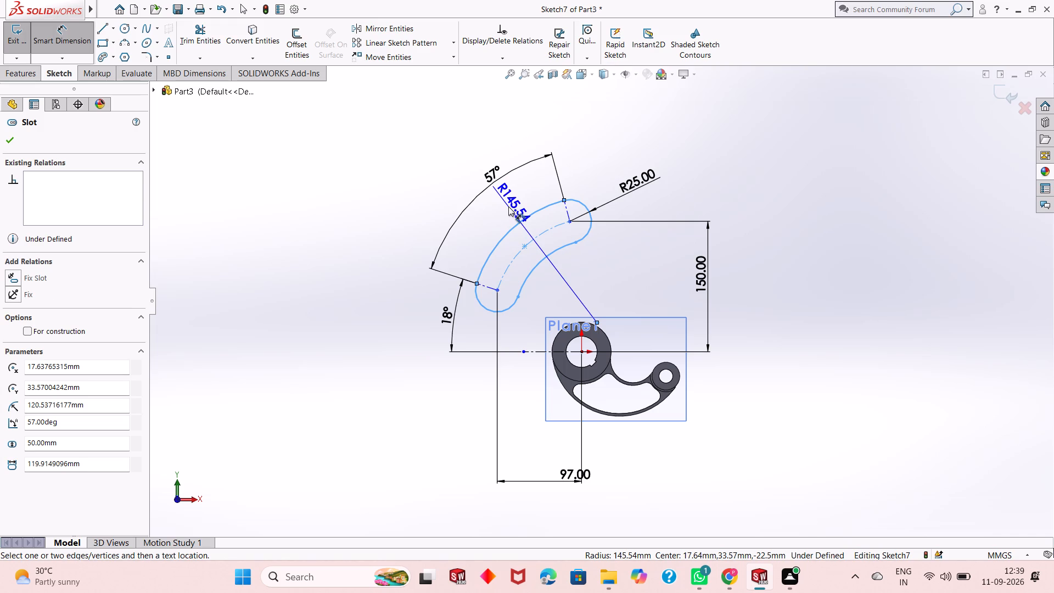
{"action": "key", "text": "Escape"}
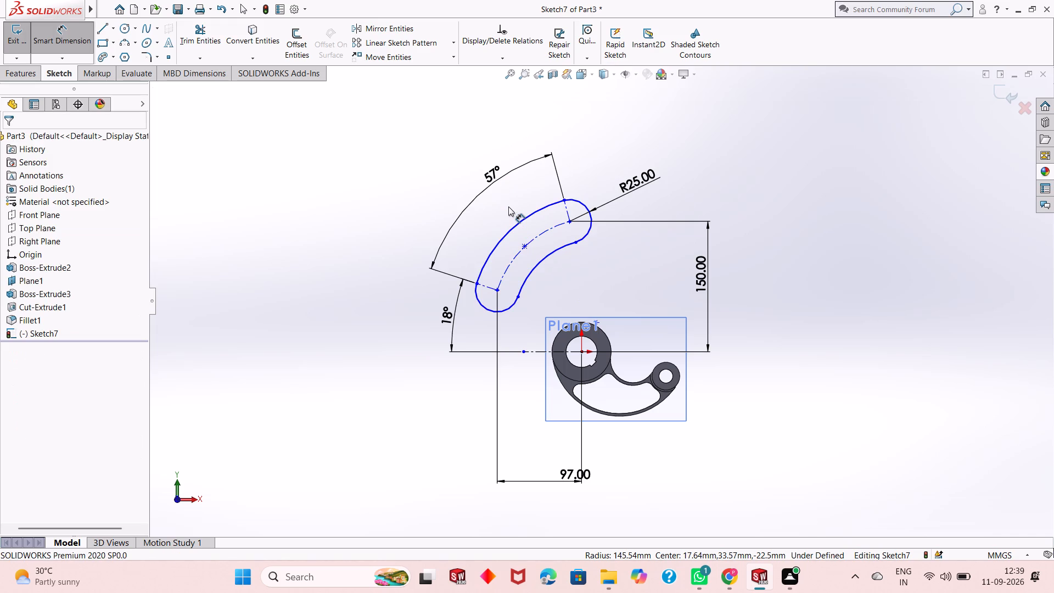
Dimension the vertical distance from the origin to the midpoint of the slot's centerline arc as 121 mm.
{"action": "left_click", "coordinate": [584, 351]}
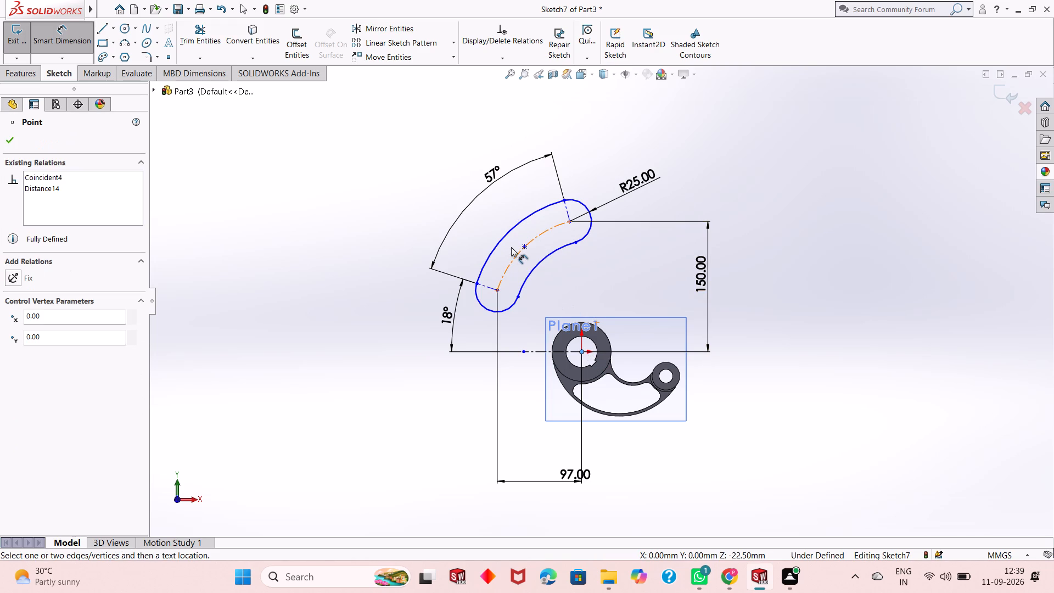
{"action": "left_click", "coordinate": [522, 247]}
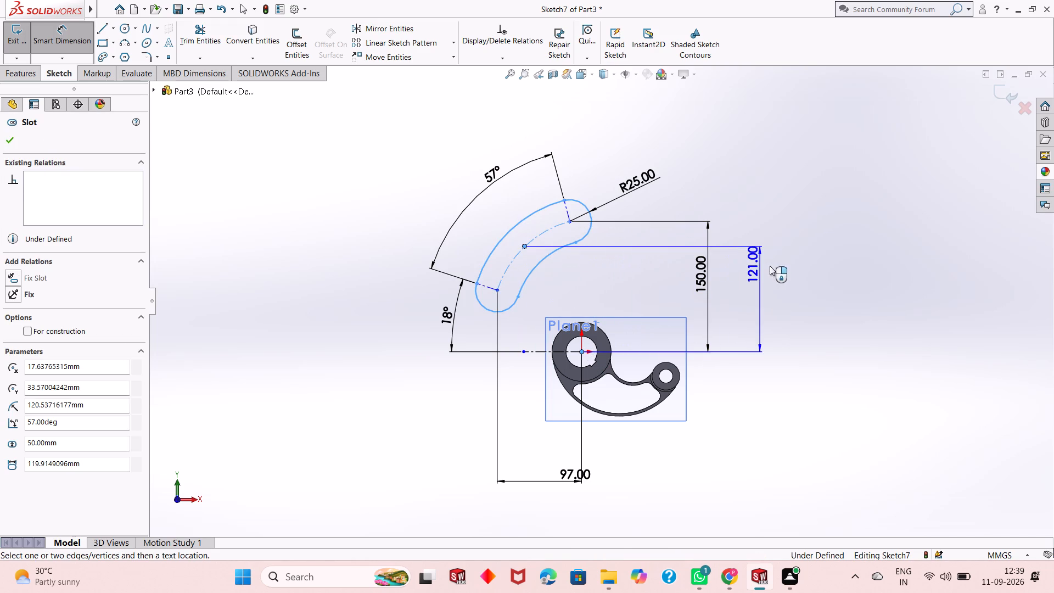
{"action": "left_click", "coordinate": [795, 268]}
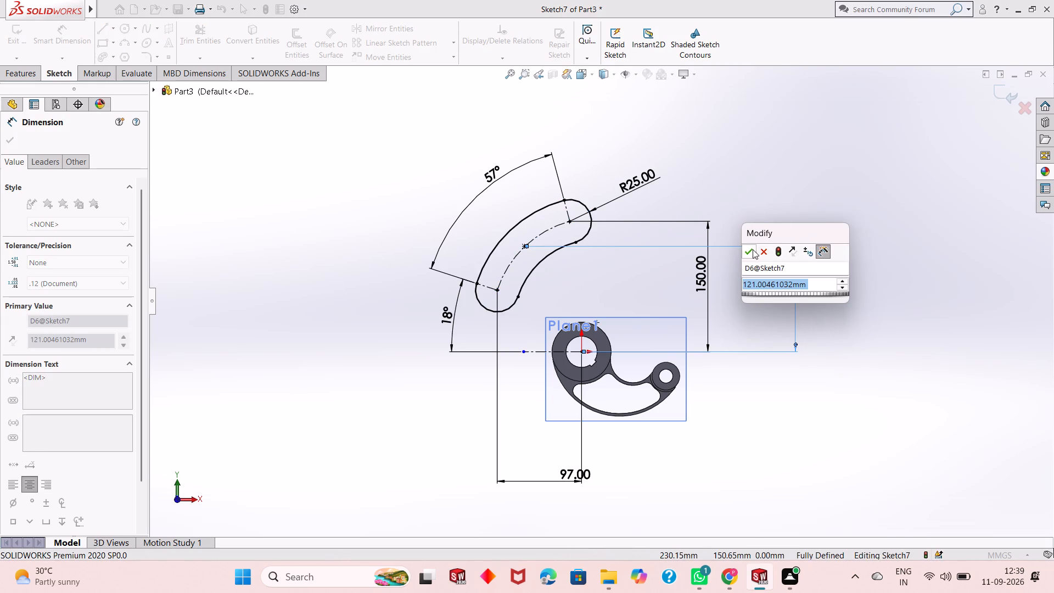
{"action": "left_click", "coordinate": [753, 249]}
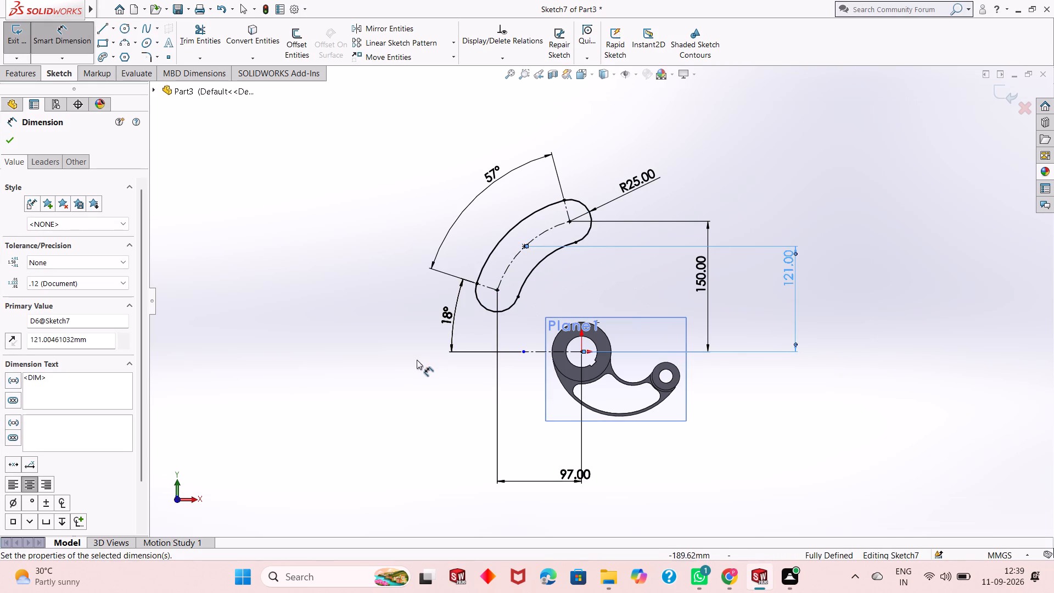
{"action": "right_click", "coordinate": [414, 361]}
{"action": "left_click", "coordinate": [444, 402]}
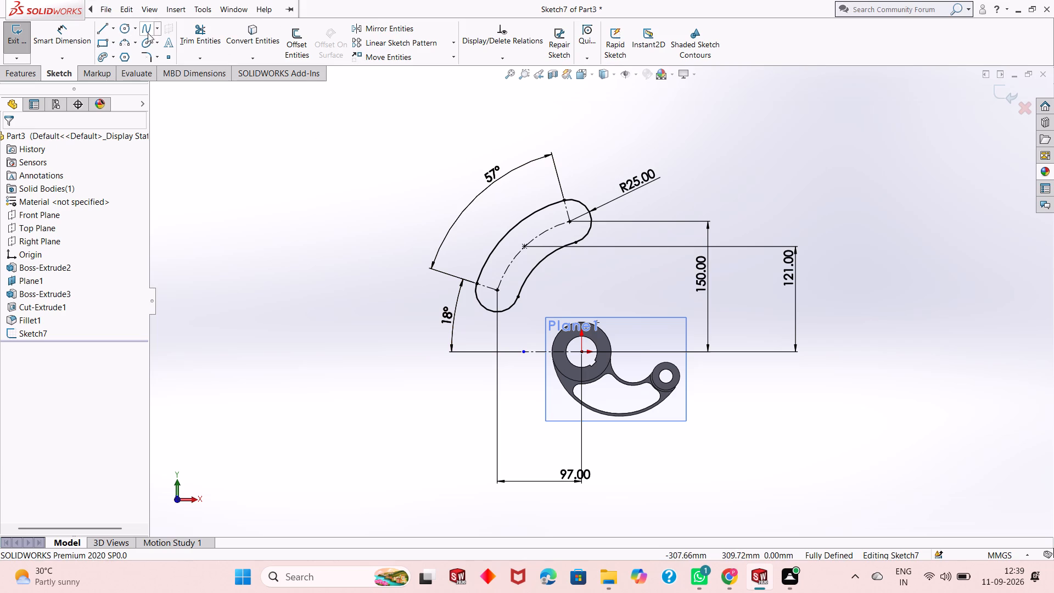
Offset the arc slot's closed outline inward by 11 mm, keeping the offset dimension.
{"action": "left_click", "coordinate": [295, 40]}
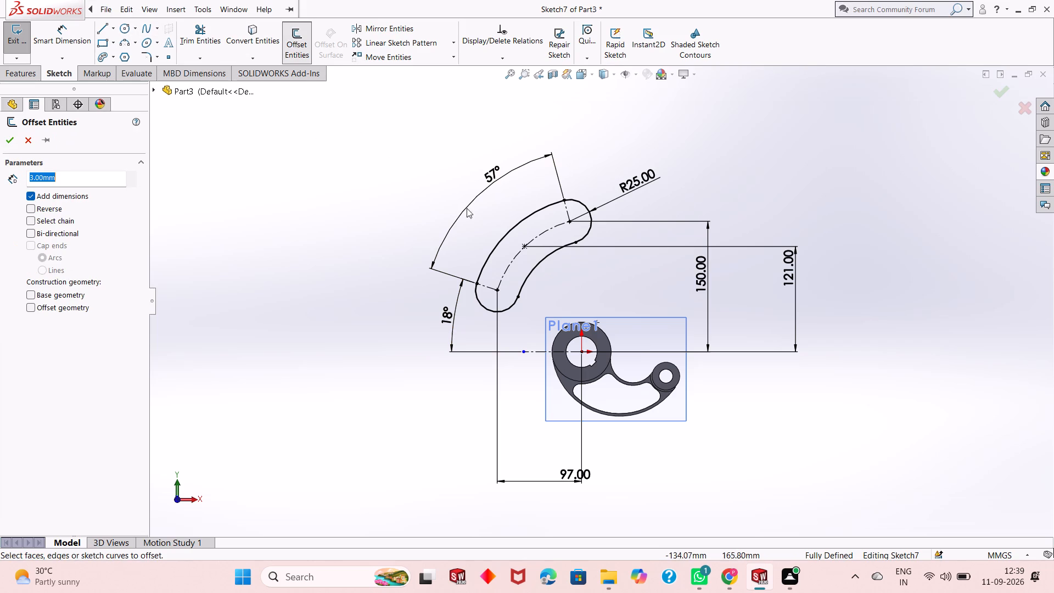
{"action": "left_click", "coordinate": [503, 242]}
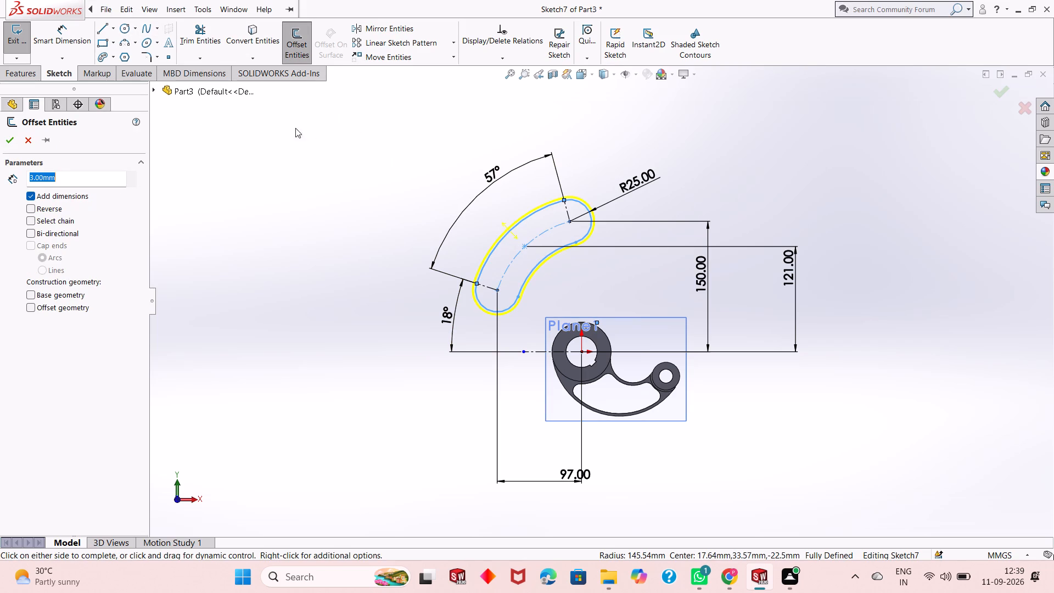
{"action": "left_click", "coordinate": [48, 209]}
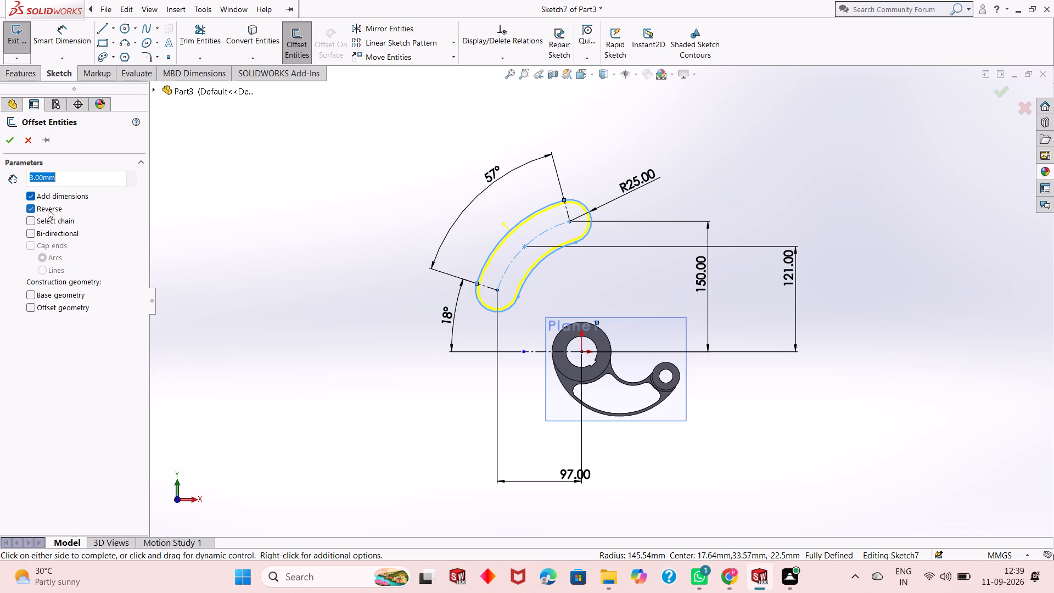
{"action": "type", "text": "11"}
{"action": "key", "text": "Return"}
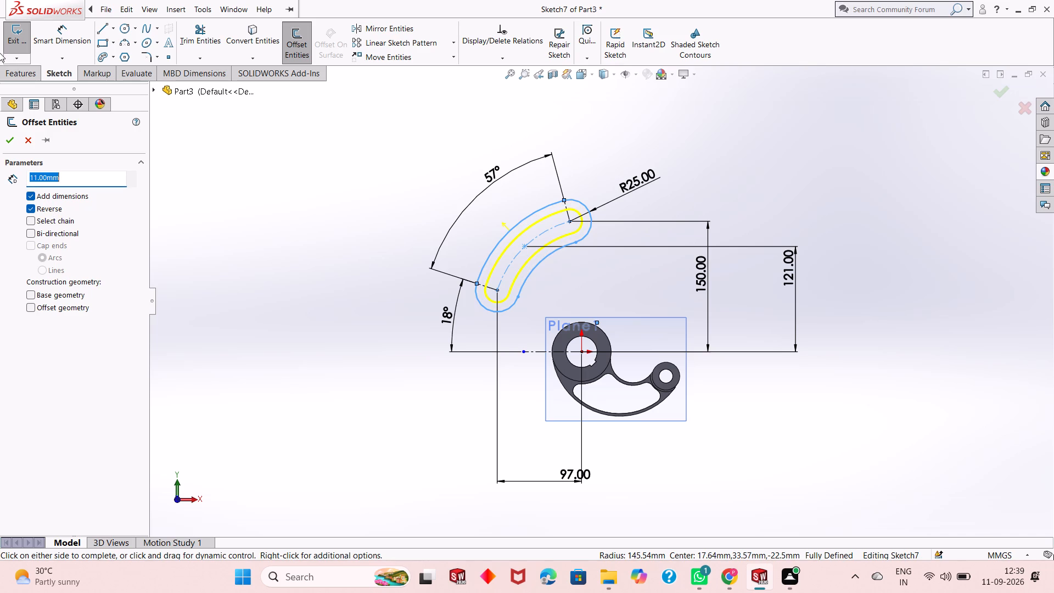
{"action": "left_click", "coordinate": [11, 146]}
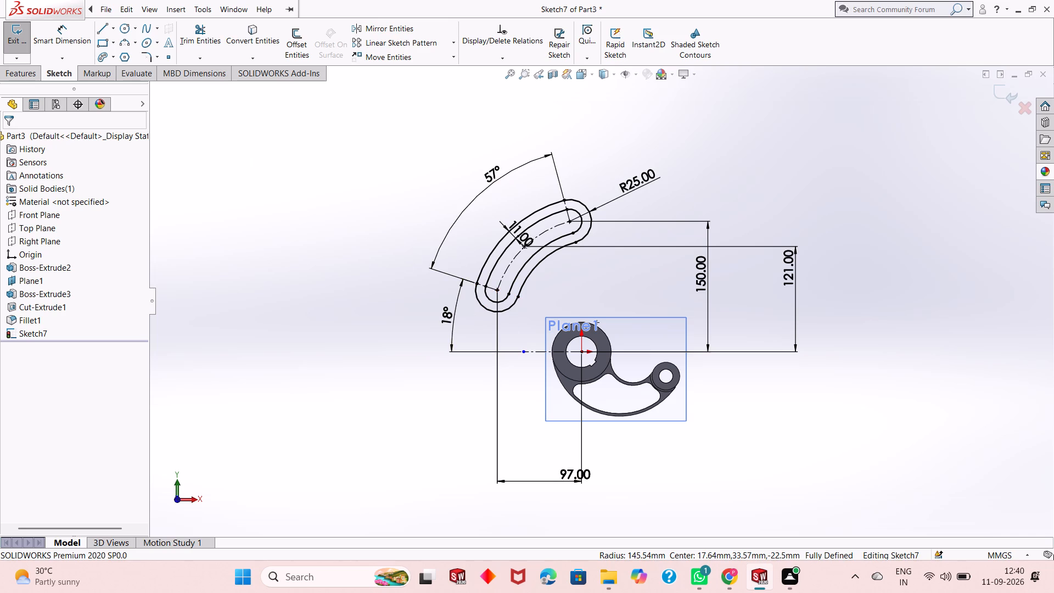
Extrude the area between the two slot outlines 25 mm as a Mid Plane boss with merged result.
{"action": "left_click", "coordinate": [25, 77]}
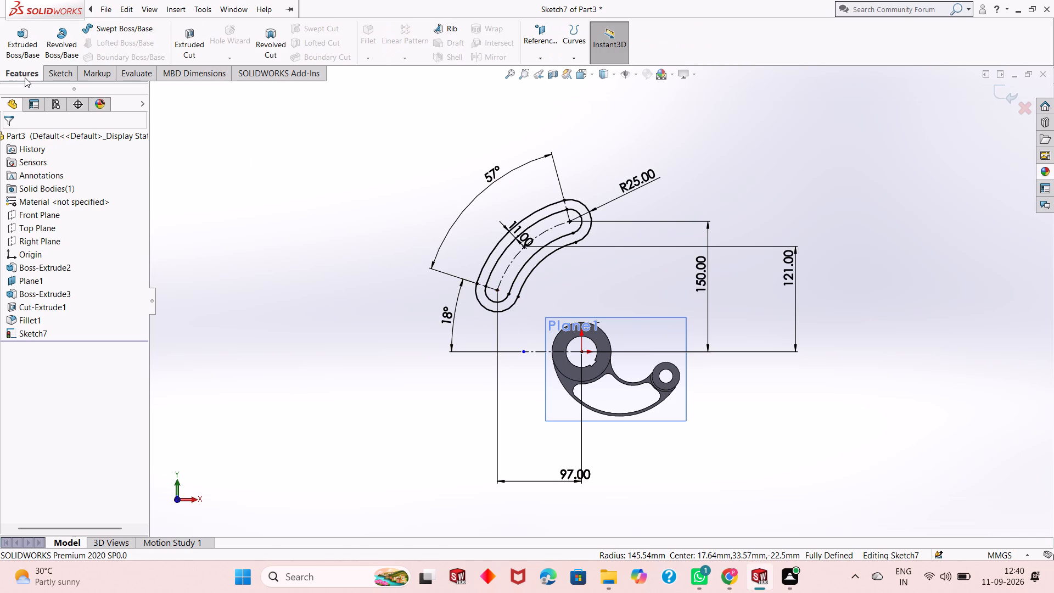
{"action": "left_click", "coordinate": [29, 42]}
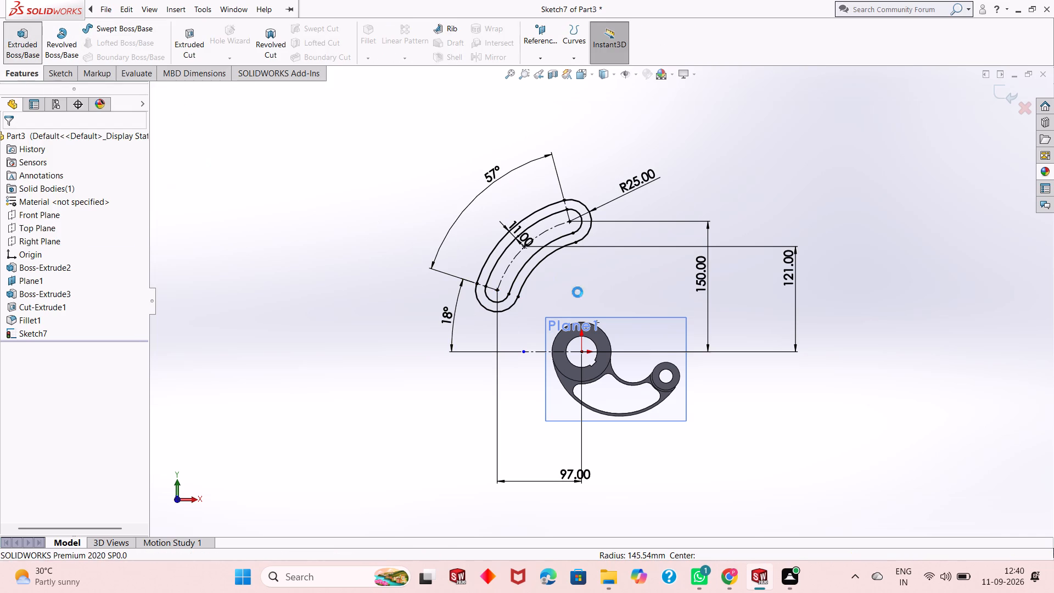
{"action": "middle_click_drag", "start_coordinate": [768, 397], "coordinate": [643, 288]}
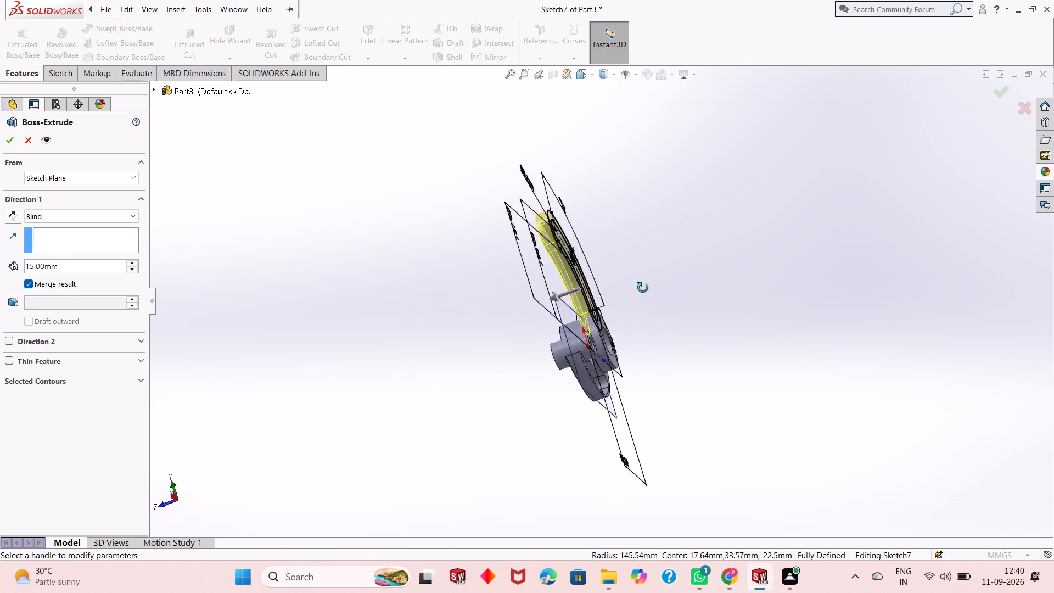
{"action": "middle_click_drag", "start_coordinate": [643, 288], "coordinate": [687, 379]}
{"action": "middle_click_drag", "start_coordinate": [505, 358], "coordinate": [591, 221]}
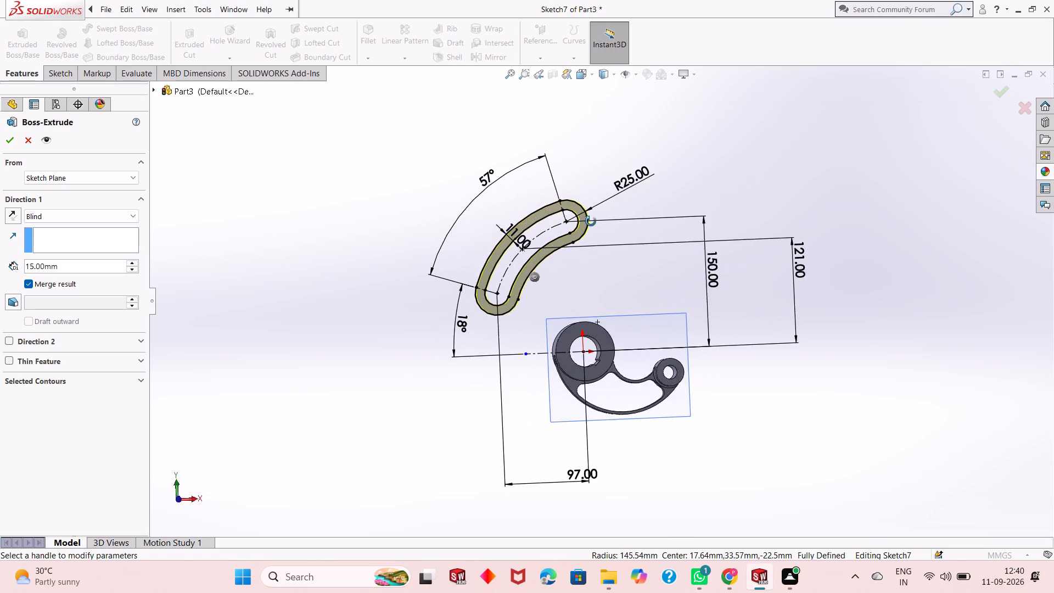
{"action": "middle_click_drag", "start_coordinate": [591, 221], "coordinate": [359, 241]}
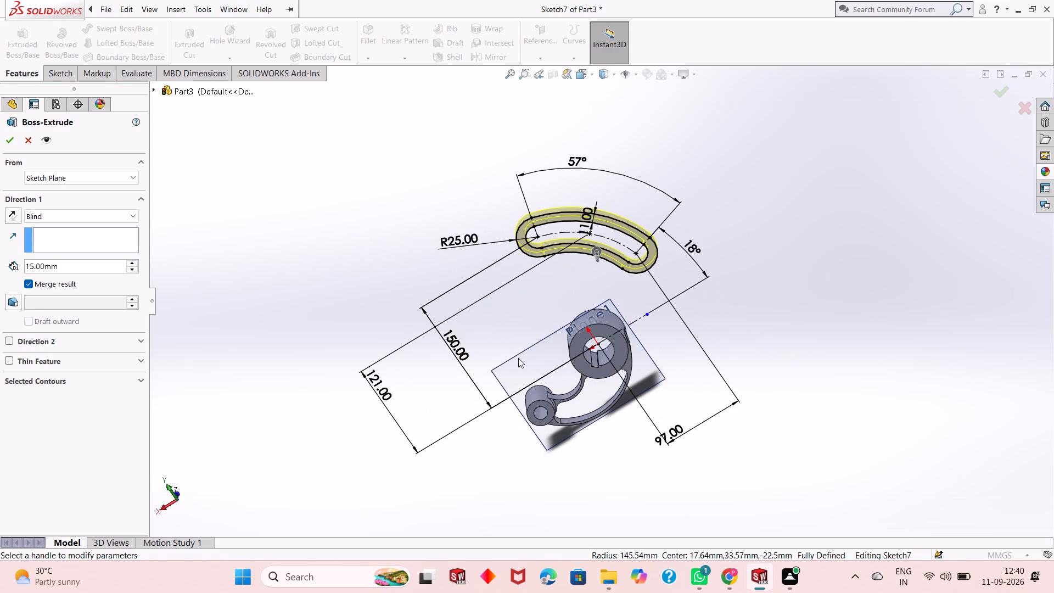
{"action": "middle_click_drag", "start_coordinate": [520, 359], "coordinate": [713, 277]}
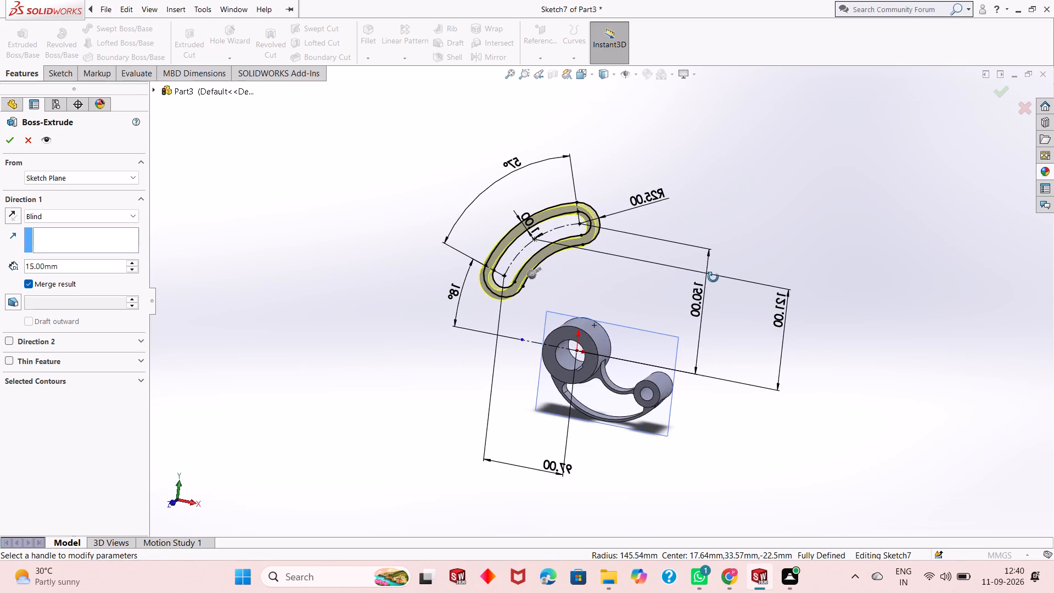
{"action": "middle_click_drag", "start_coordinate": [713, 277], "coordinate": [657, 304]}
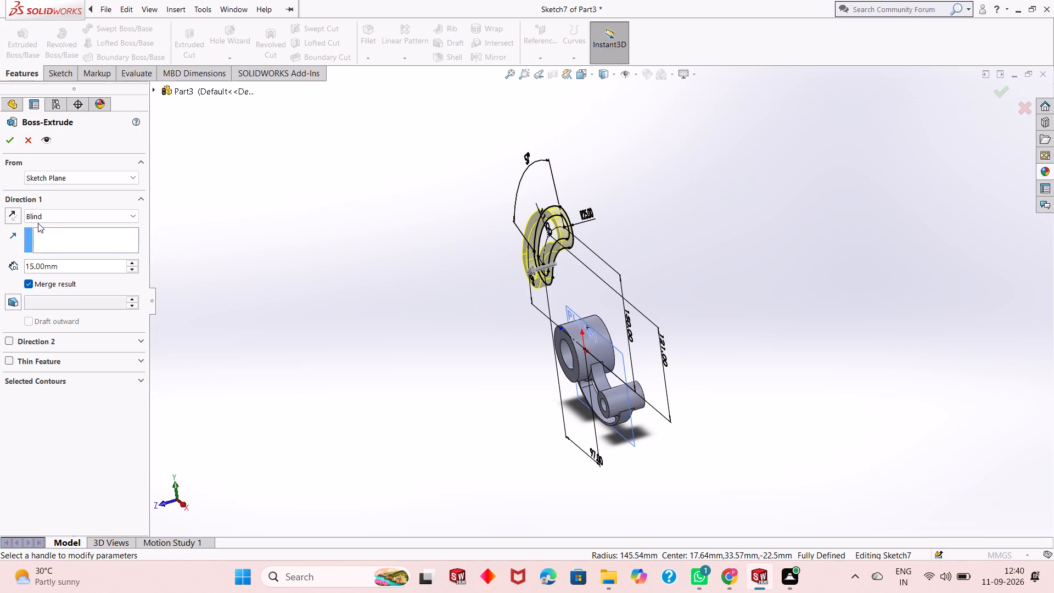
{"action": "left_click", "coordinate": [58, 215]}
{"action": "left_click", "coordinate": [63, 282]}
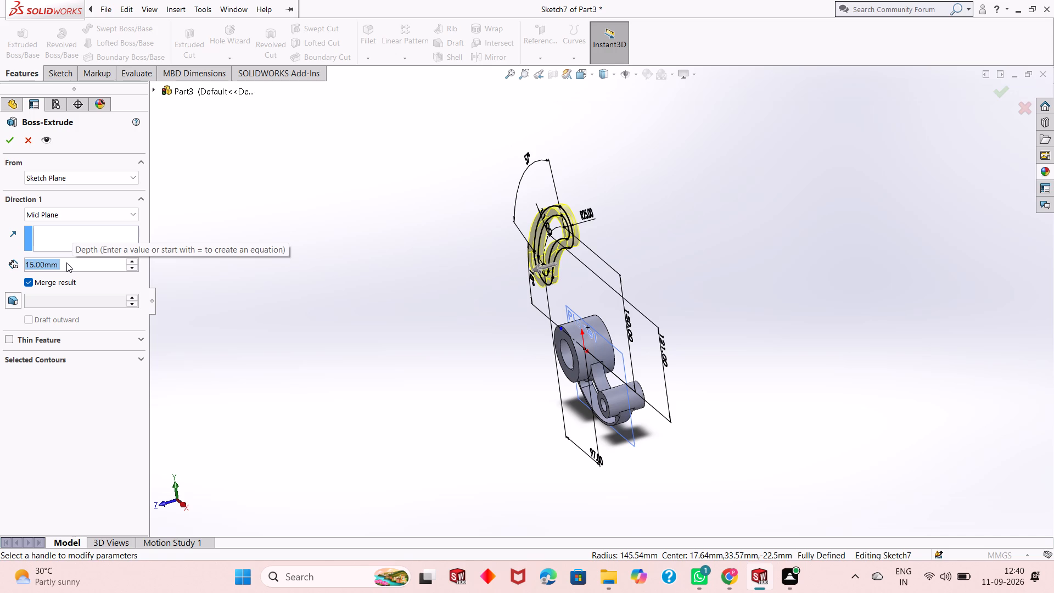
{"action": "key", "text": "2"}
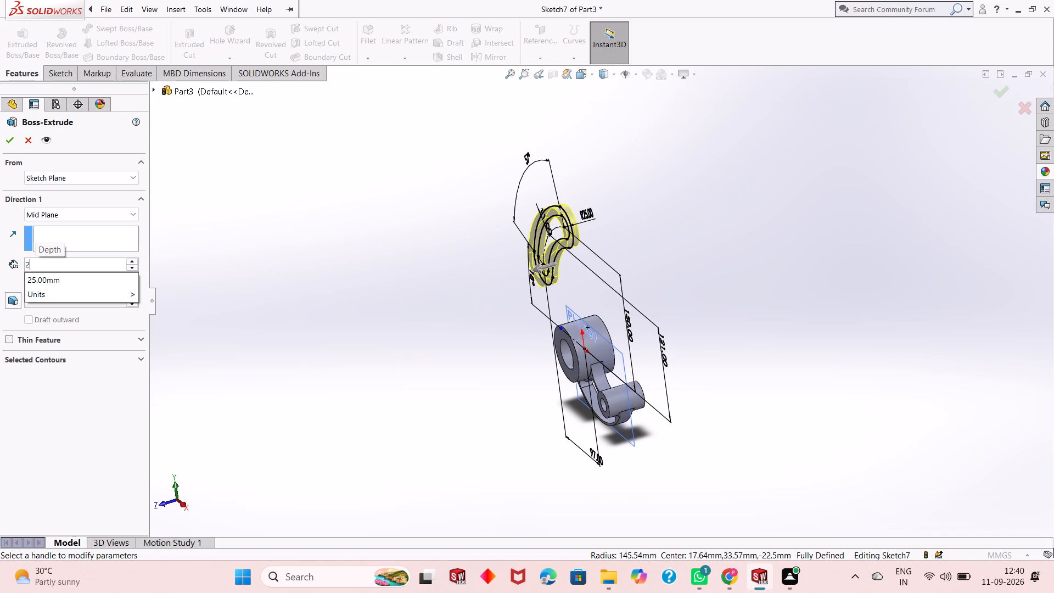
{"action": "key", "text": "5"}
{"action": "key", "text": "Return"}
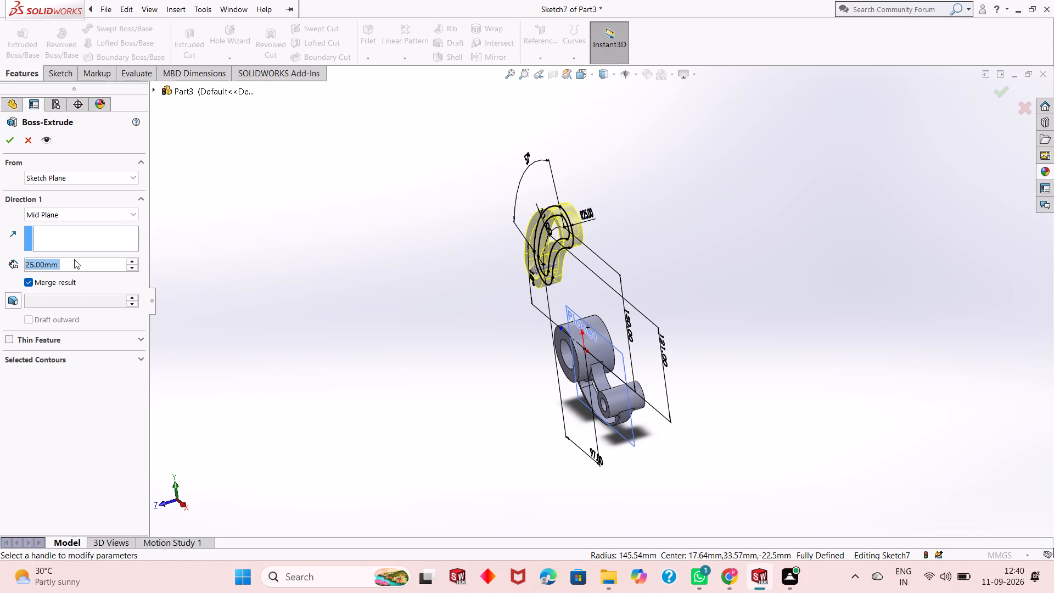
{"action": "left_click", "coordinate": [6, 144]}
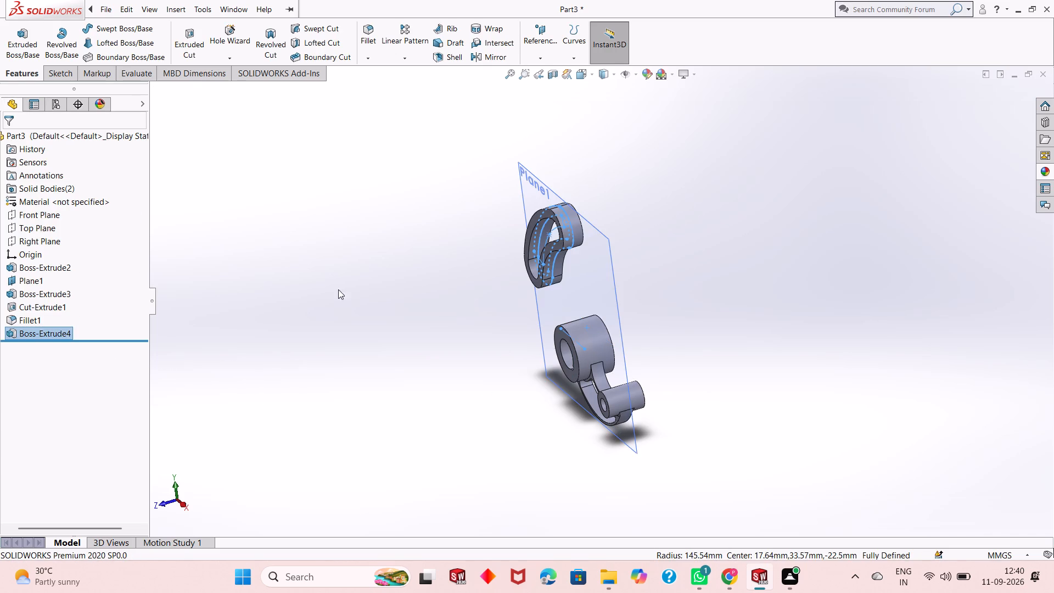
{"action": "left_click", "coordinate": [410, 325]}
Start a new sketch on Plane1, viewed normal to the plane.
{"action": "middle_click_drag", "start_coordinate": [416, 326], "coordinate": [400, 340]}
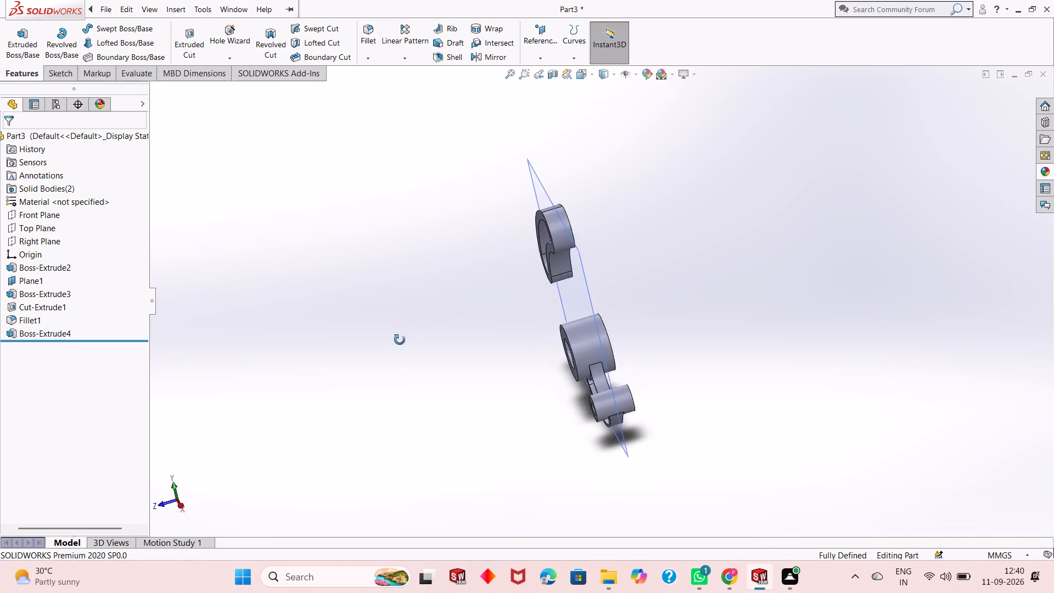
{"action": "middle_click_drag", "start_coordinate": [400, 340], "coordinate": [564, 289]}
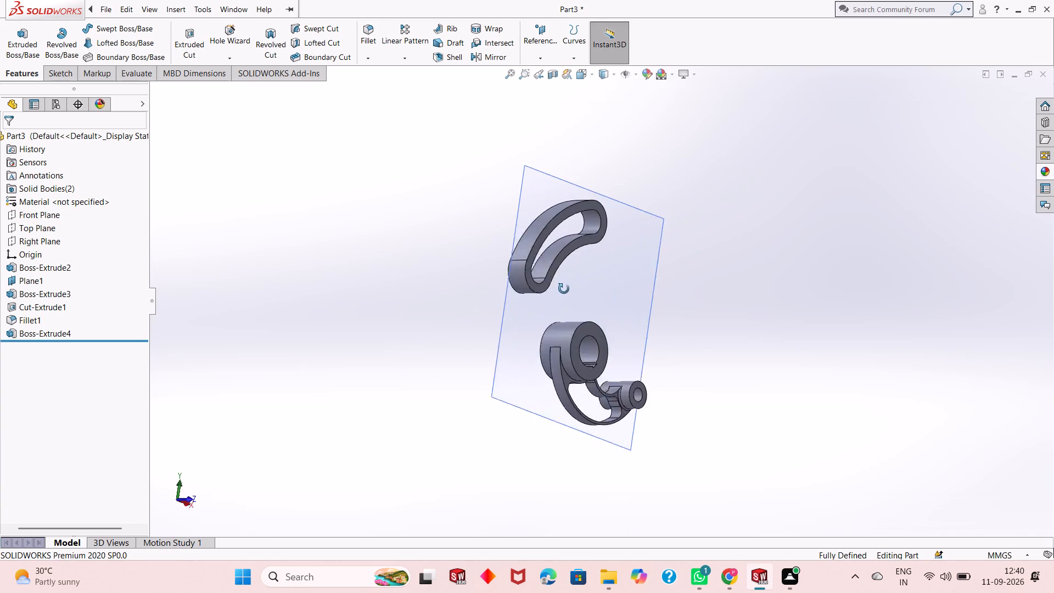
{"action": "middle_click_drag", "start_coordinate": [564, 289], "coordinate": [504, 260]}
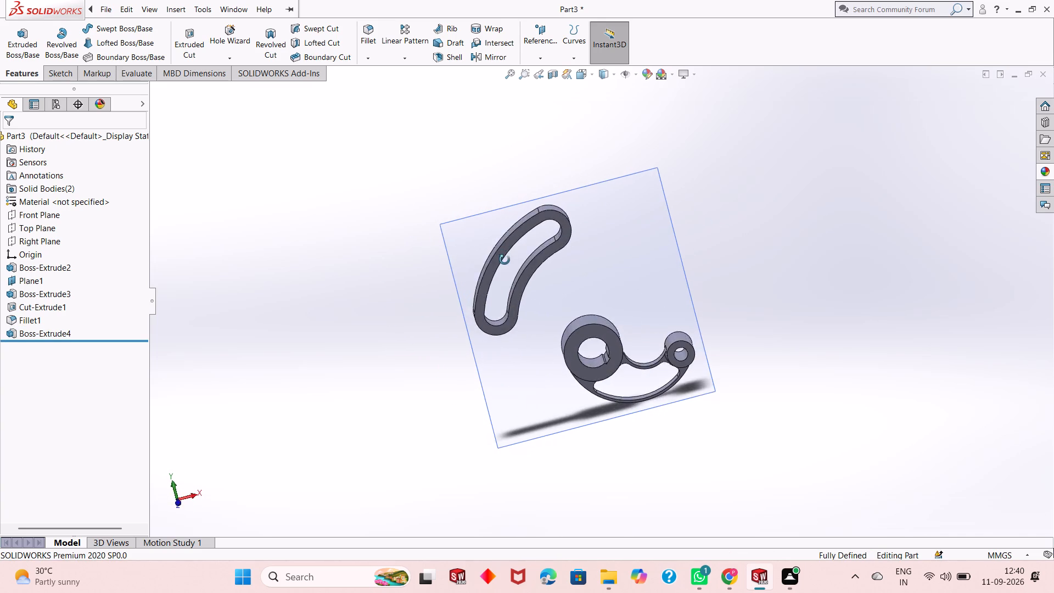
{"action": "middle_click_drag", "start_coordinate": [504, 260], "coordinate": [510, 210]}
{"action": "left_click", "coordinate": [625, 226]}
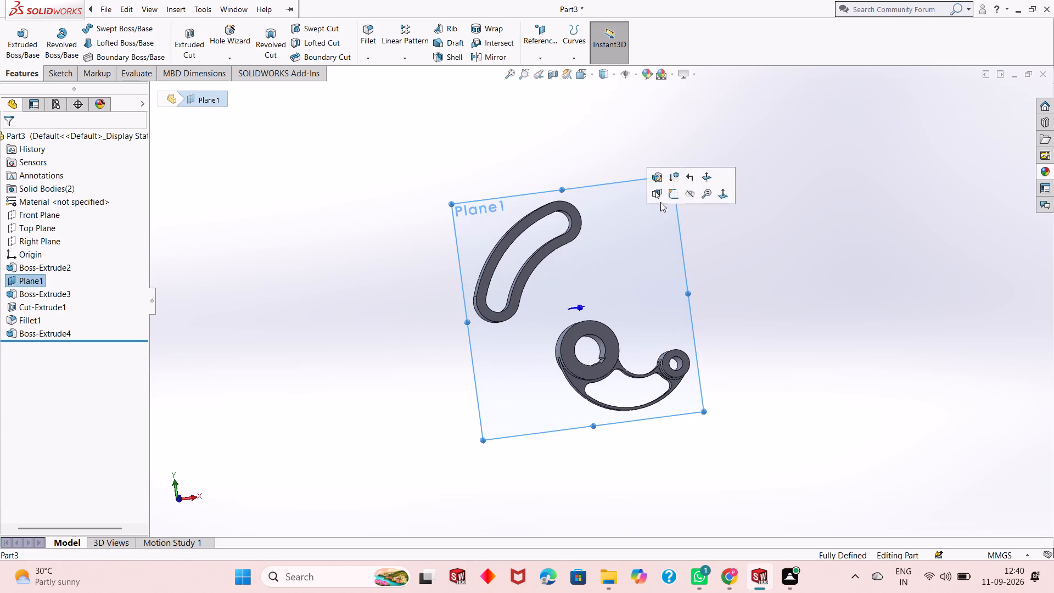
{"action": "left_click", "coordinate": [675, 195]}
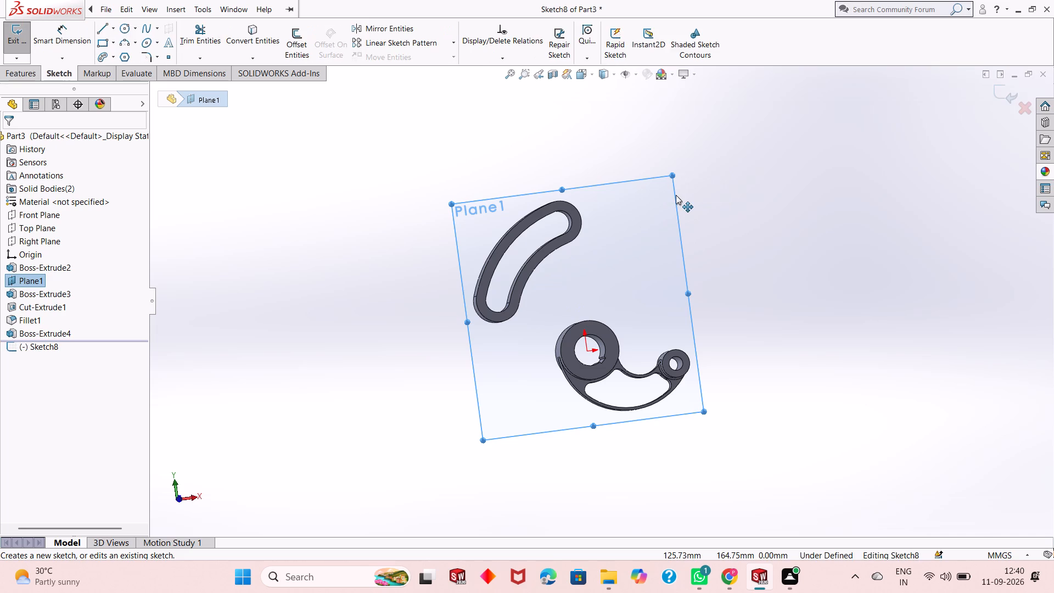
{"action": "key", "text": "ctrl+8"}
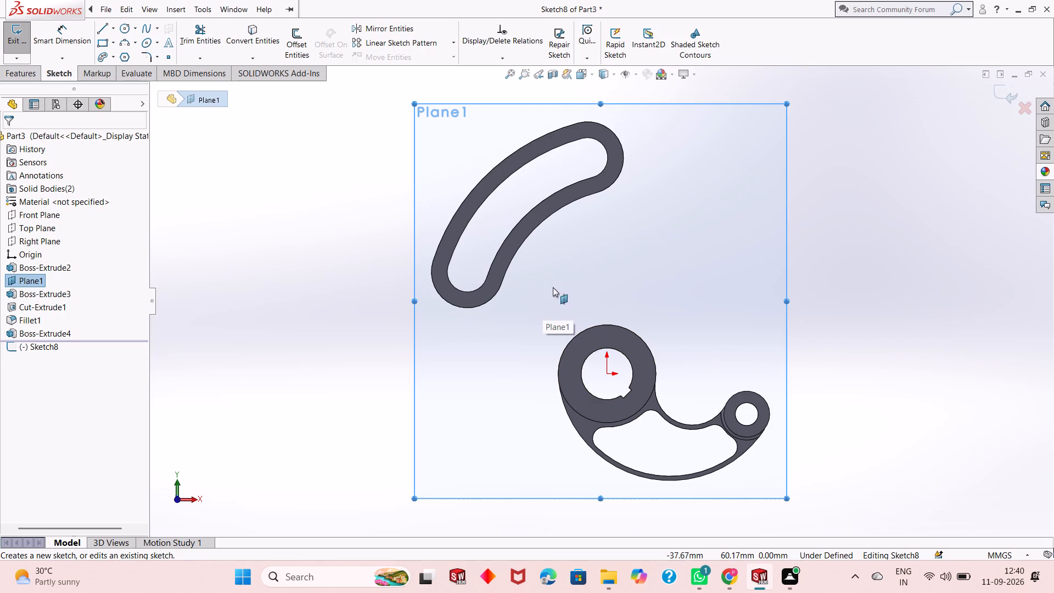
{"action": "scroll", "coordinate": [553, 287], "scroll_direction": "down", "scroll_amount": 1}
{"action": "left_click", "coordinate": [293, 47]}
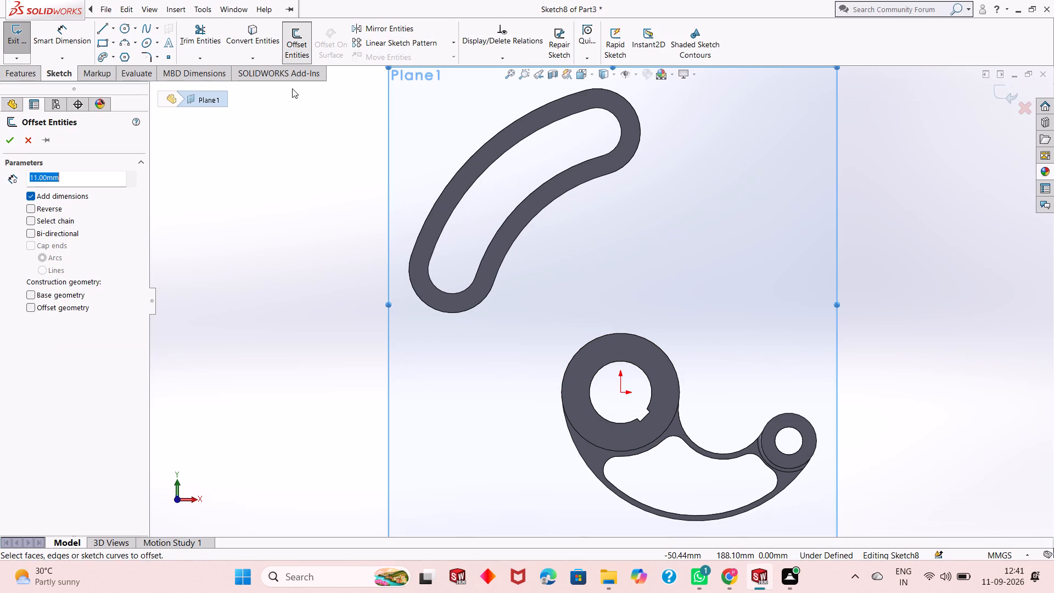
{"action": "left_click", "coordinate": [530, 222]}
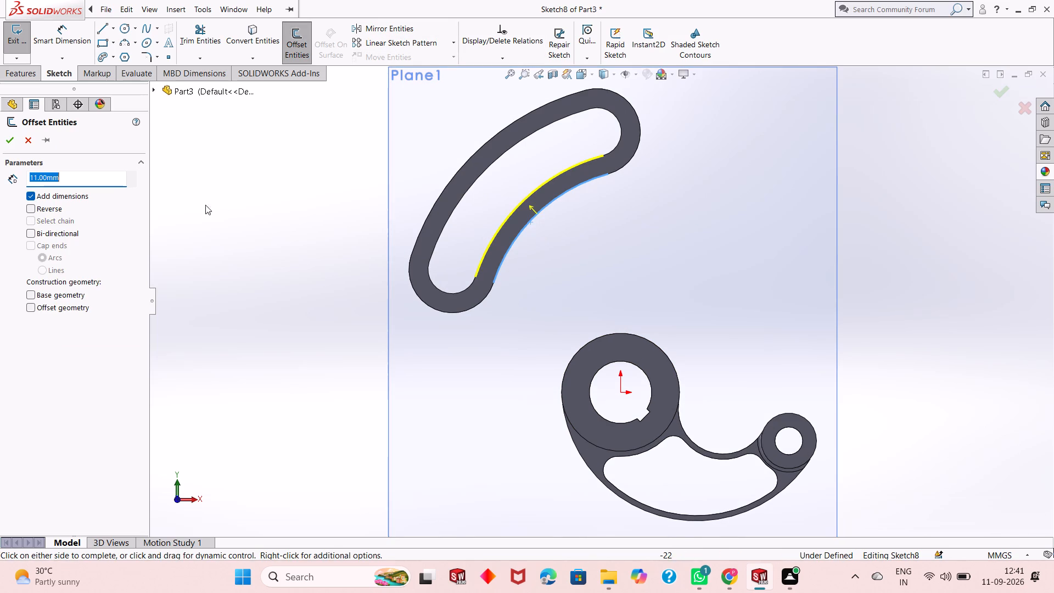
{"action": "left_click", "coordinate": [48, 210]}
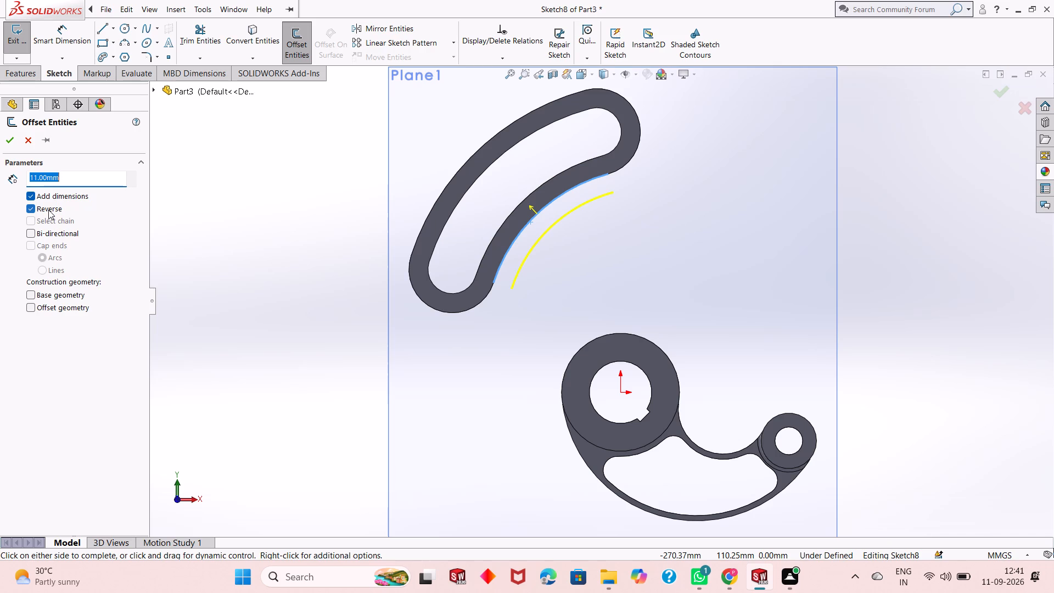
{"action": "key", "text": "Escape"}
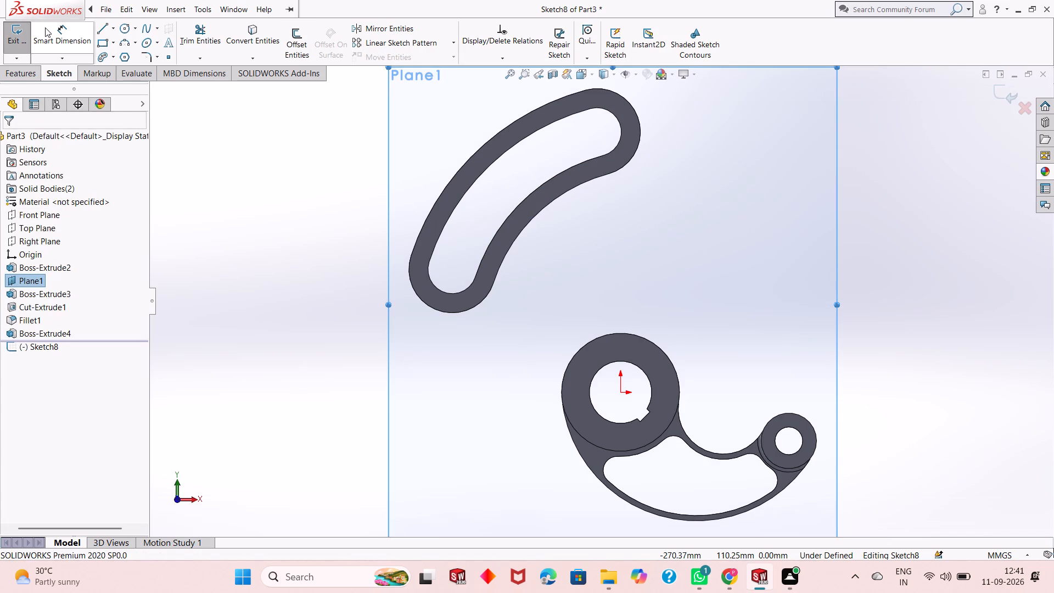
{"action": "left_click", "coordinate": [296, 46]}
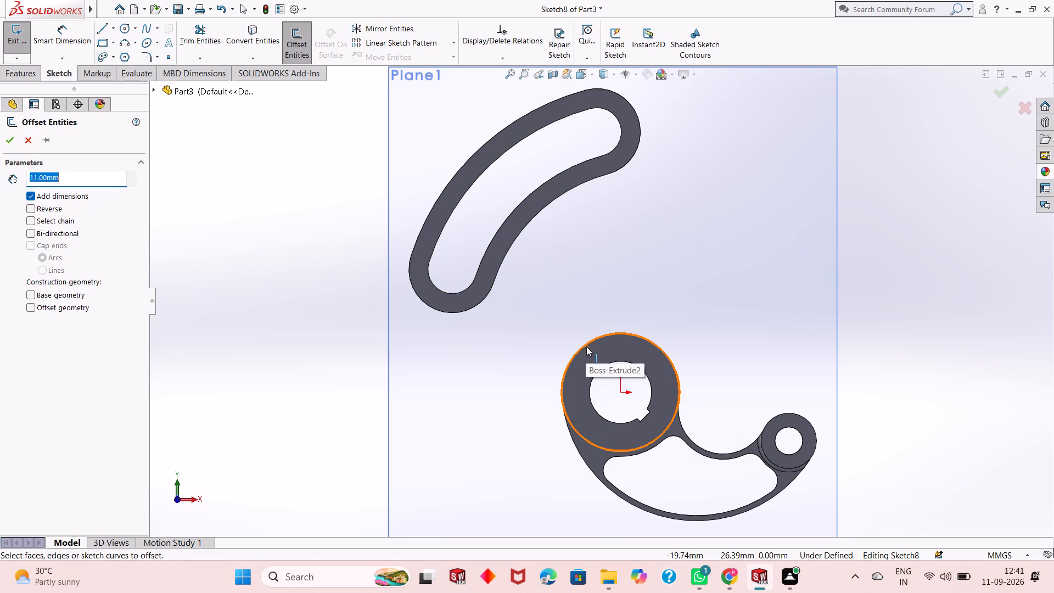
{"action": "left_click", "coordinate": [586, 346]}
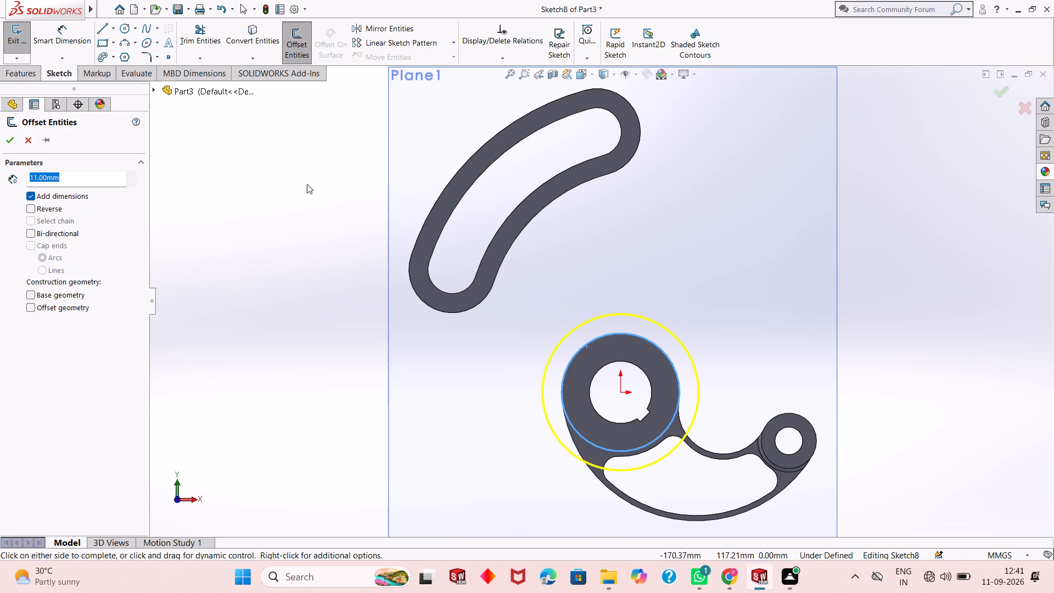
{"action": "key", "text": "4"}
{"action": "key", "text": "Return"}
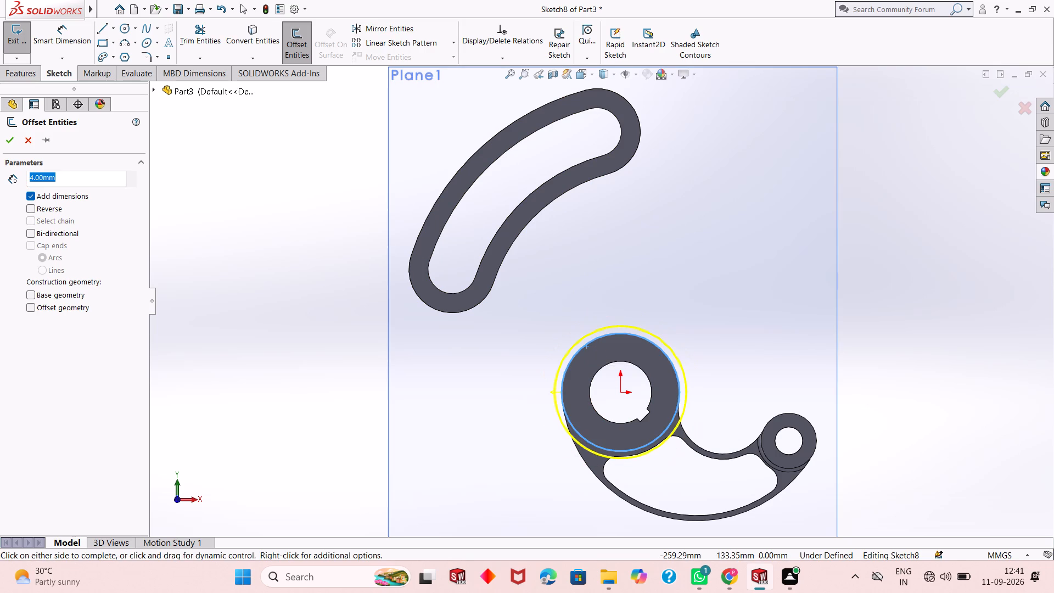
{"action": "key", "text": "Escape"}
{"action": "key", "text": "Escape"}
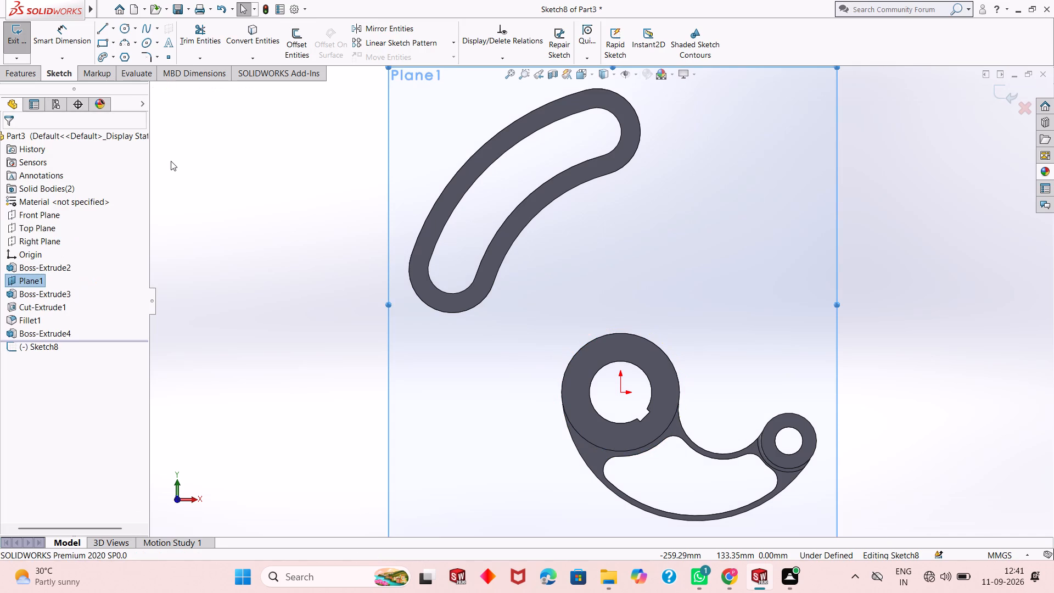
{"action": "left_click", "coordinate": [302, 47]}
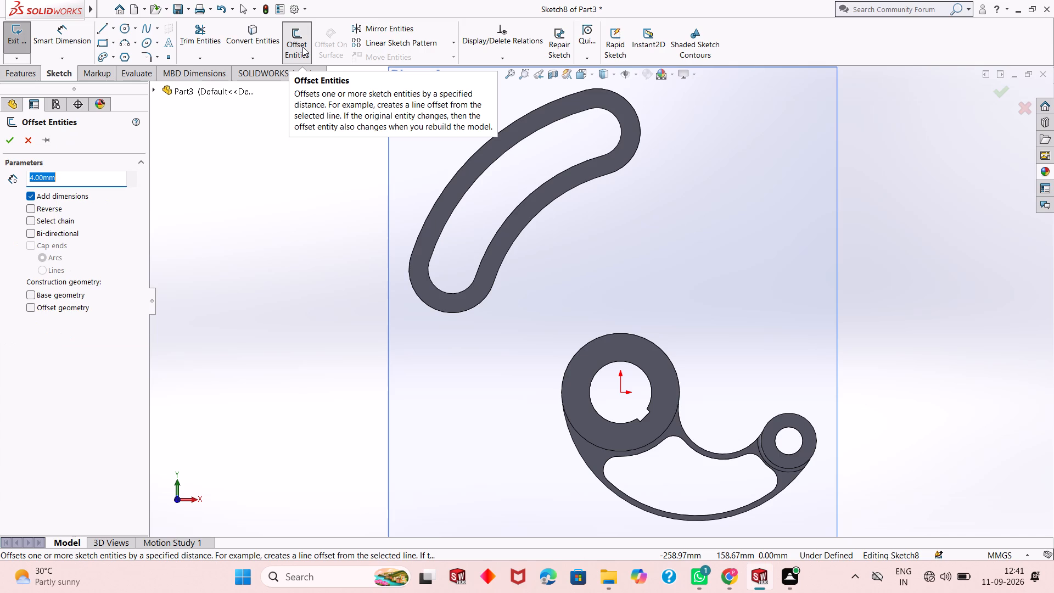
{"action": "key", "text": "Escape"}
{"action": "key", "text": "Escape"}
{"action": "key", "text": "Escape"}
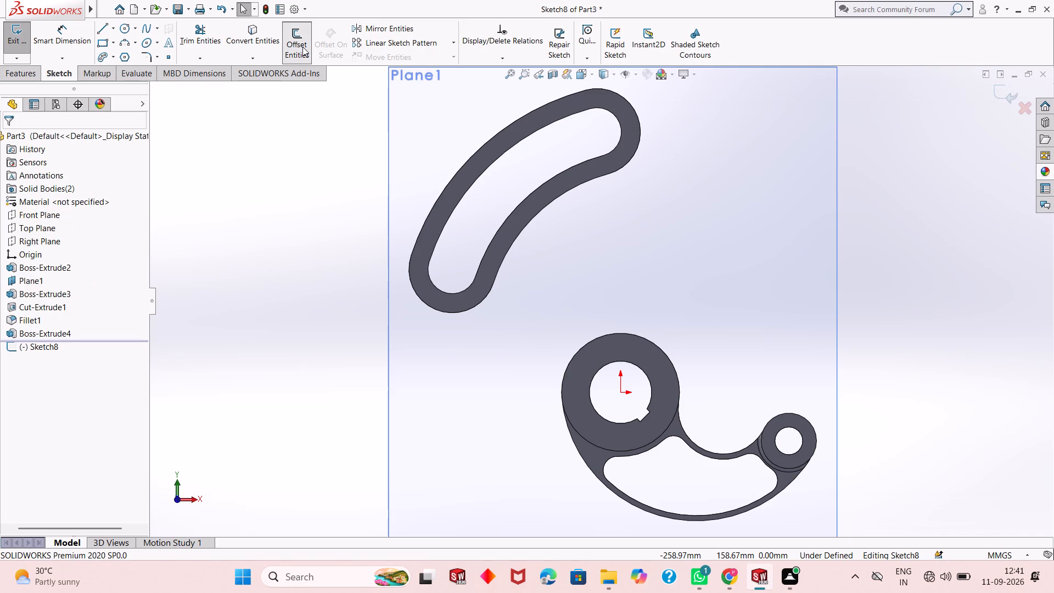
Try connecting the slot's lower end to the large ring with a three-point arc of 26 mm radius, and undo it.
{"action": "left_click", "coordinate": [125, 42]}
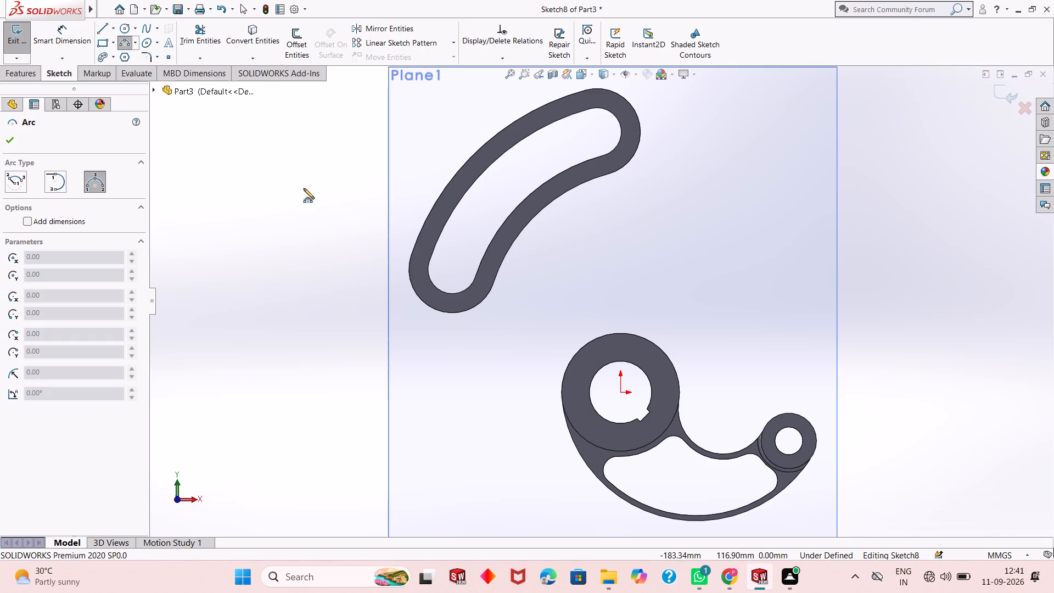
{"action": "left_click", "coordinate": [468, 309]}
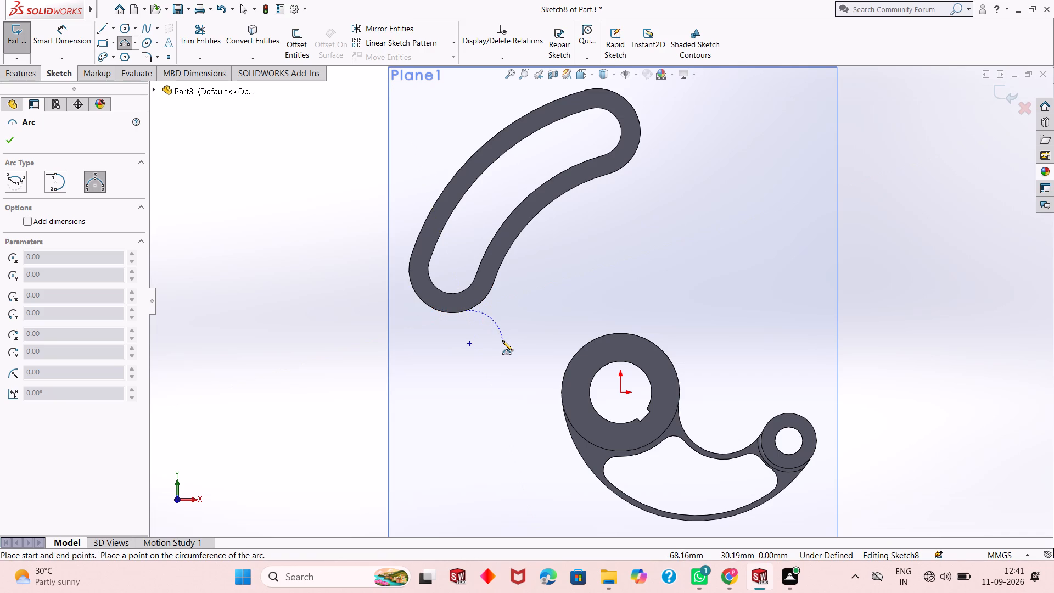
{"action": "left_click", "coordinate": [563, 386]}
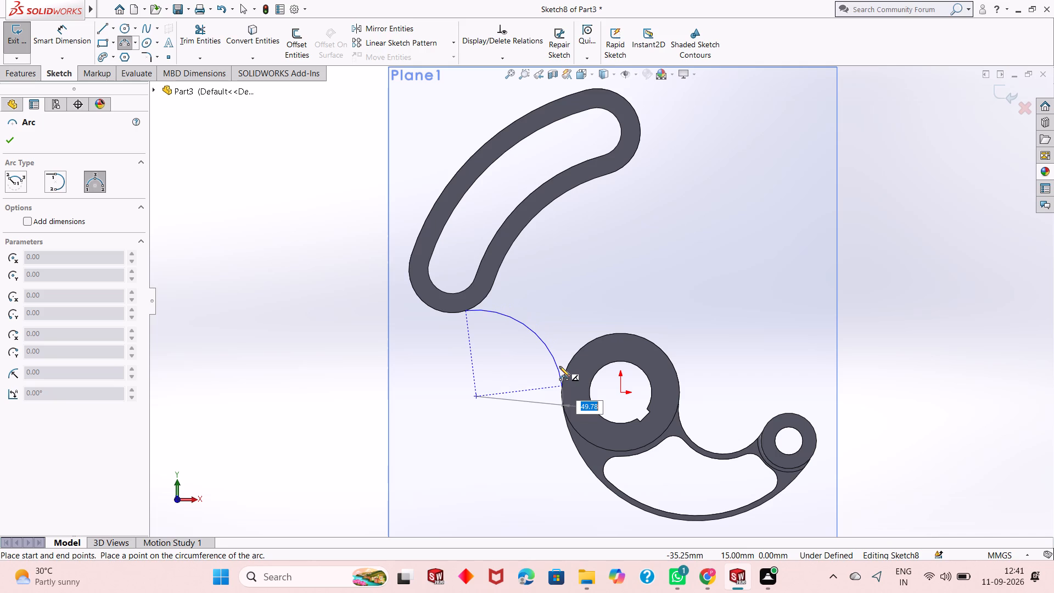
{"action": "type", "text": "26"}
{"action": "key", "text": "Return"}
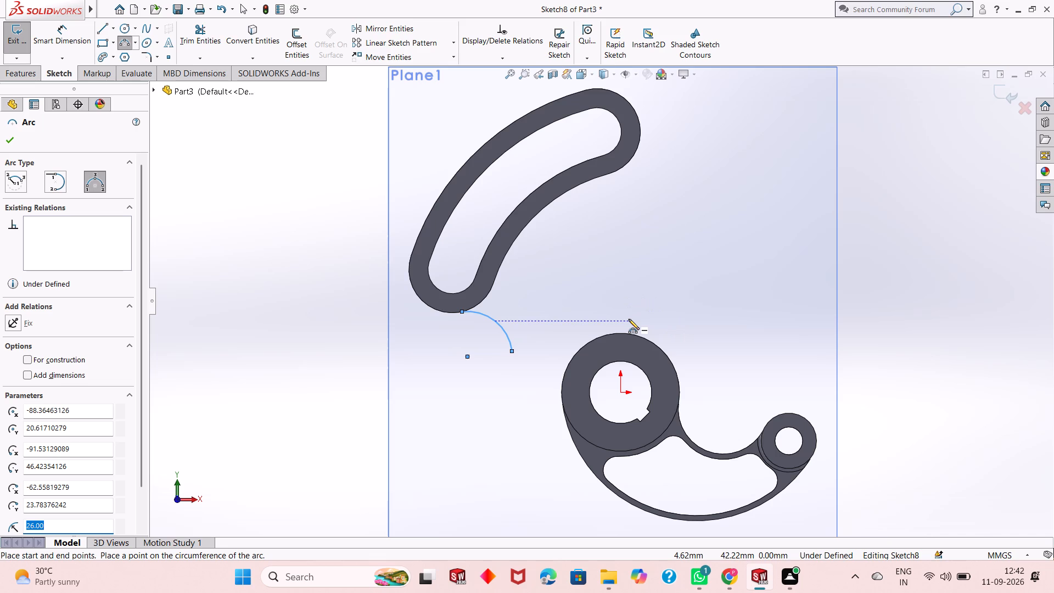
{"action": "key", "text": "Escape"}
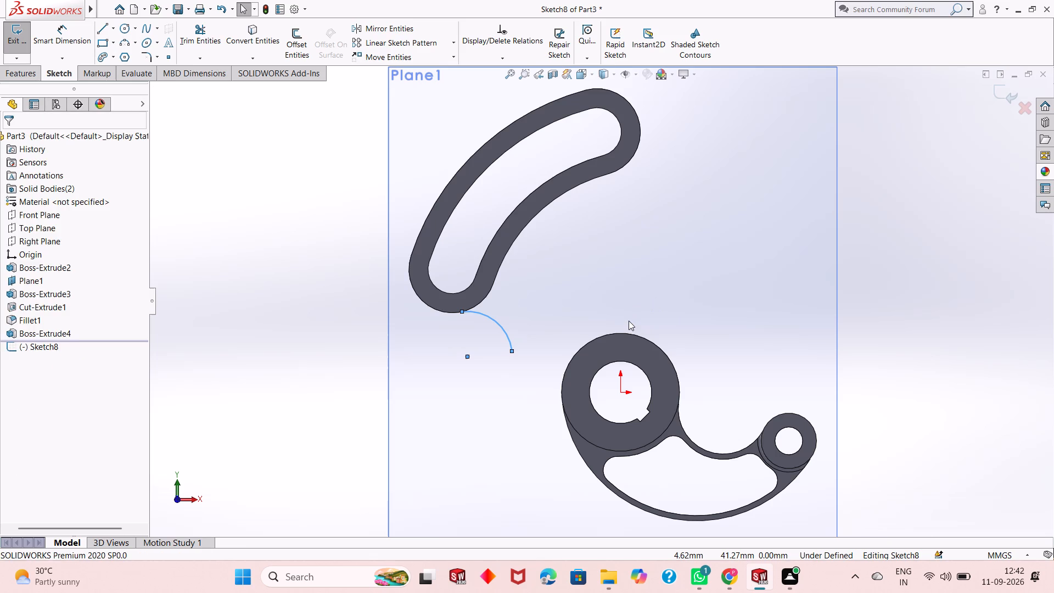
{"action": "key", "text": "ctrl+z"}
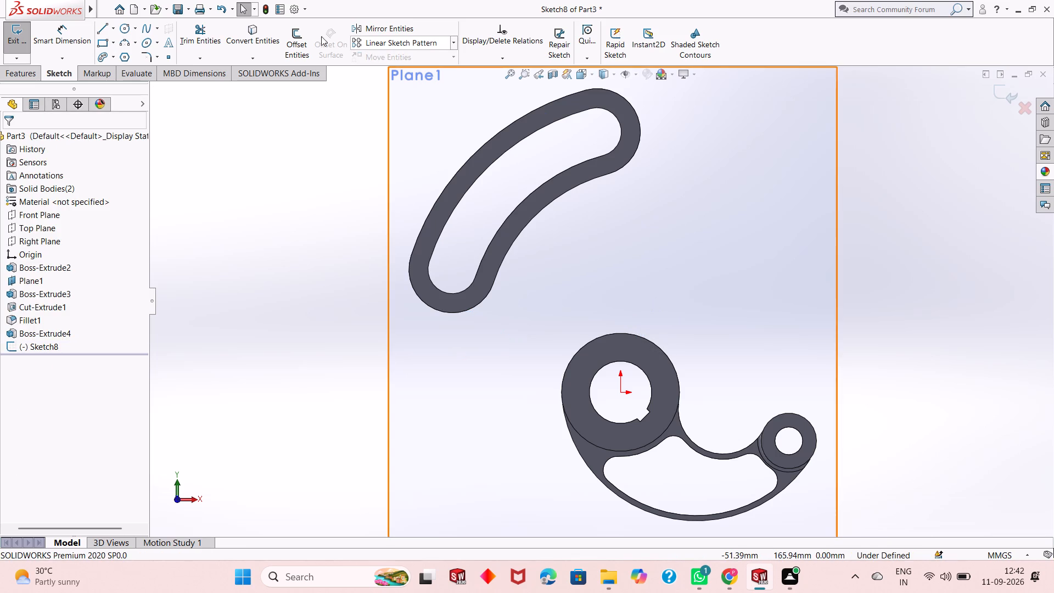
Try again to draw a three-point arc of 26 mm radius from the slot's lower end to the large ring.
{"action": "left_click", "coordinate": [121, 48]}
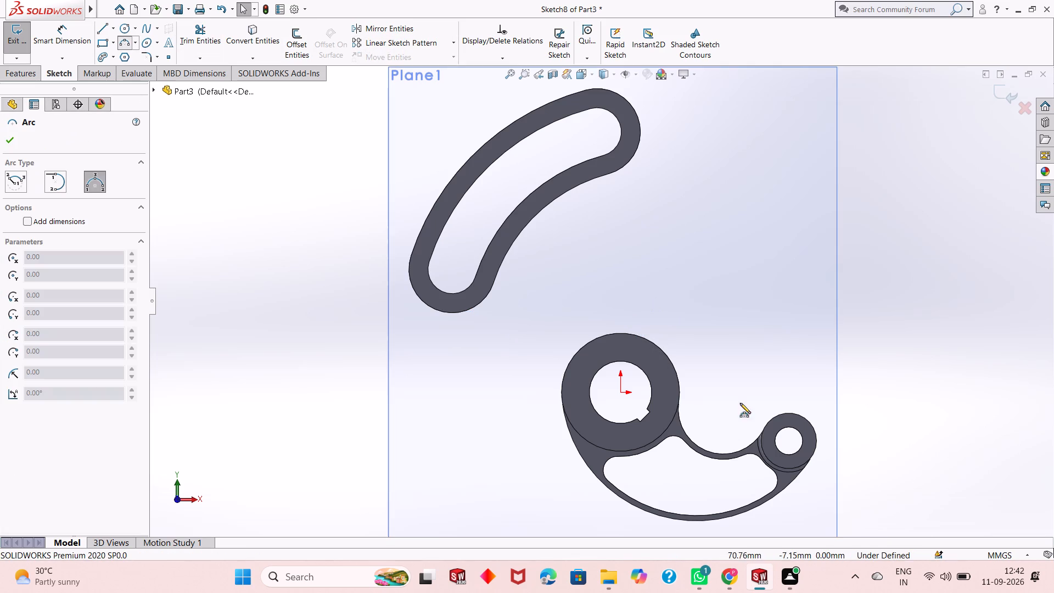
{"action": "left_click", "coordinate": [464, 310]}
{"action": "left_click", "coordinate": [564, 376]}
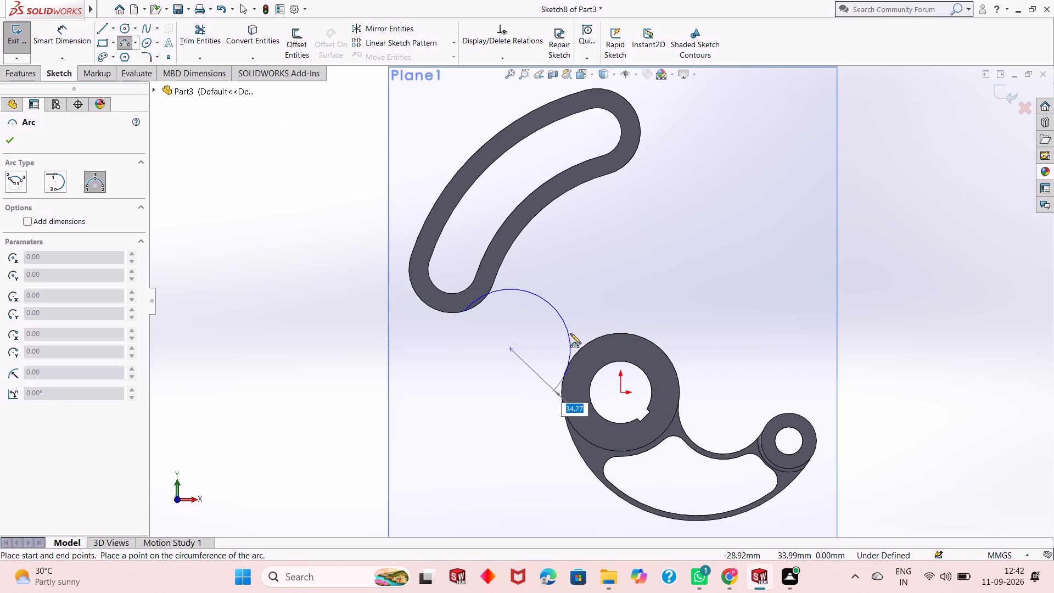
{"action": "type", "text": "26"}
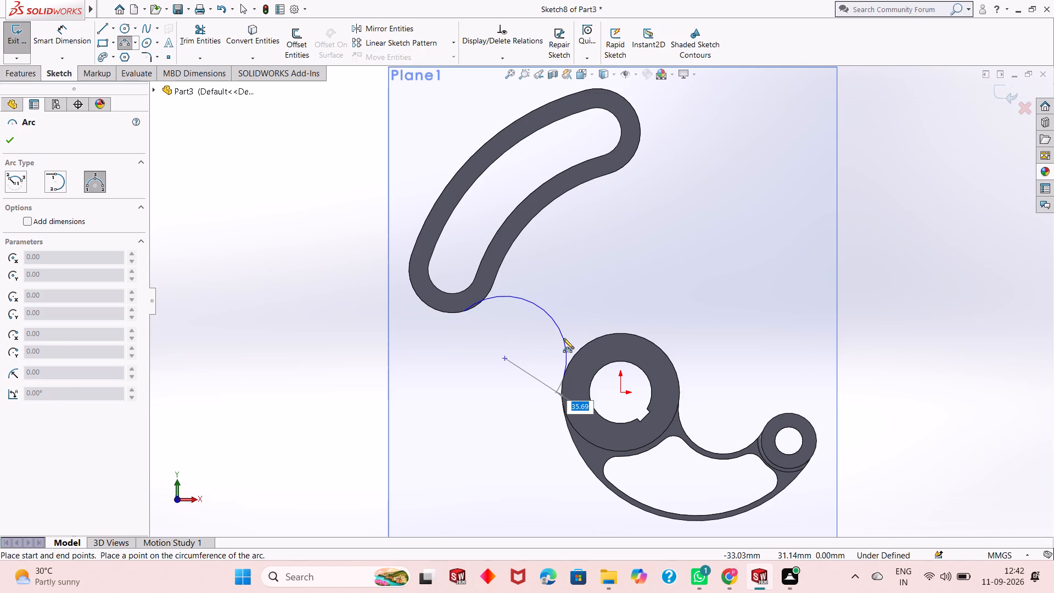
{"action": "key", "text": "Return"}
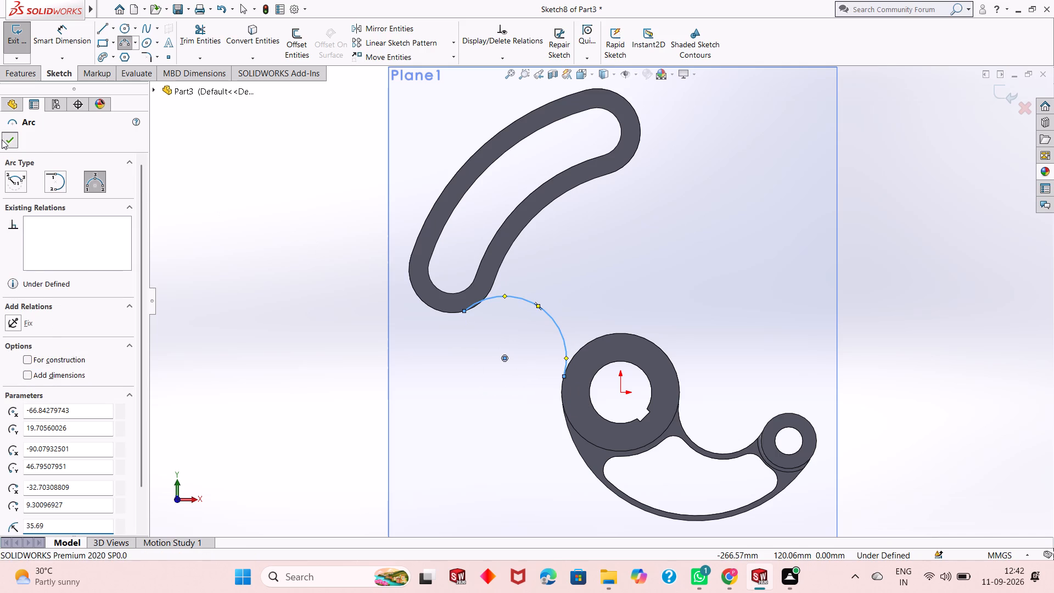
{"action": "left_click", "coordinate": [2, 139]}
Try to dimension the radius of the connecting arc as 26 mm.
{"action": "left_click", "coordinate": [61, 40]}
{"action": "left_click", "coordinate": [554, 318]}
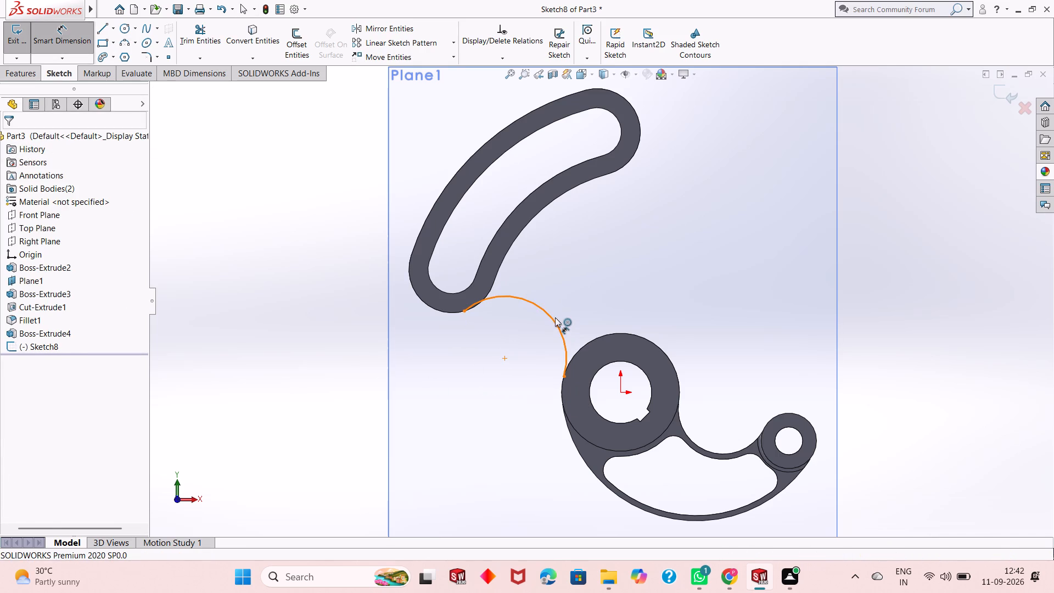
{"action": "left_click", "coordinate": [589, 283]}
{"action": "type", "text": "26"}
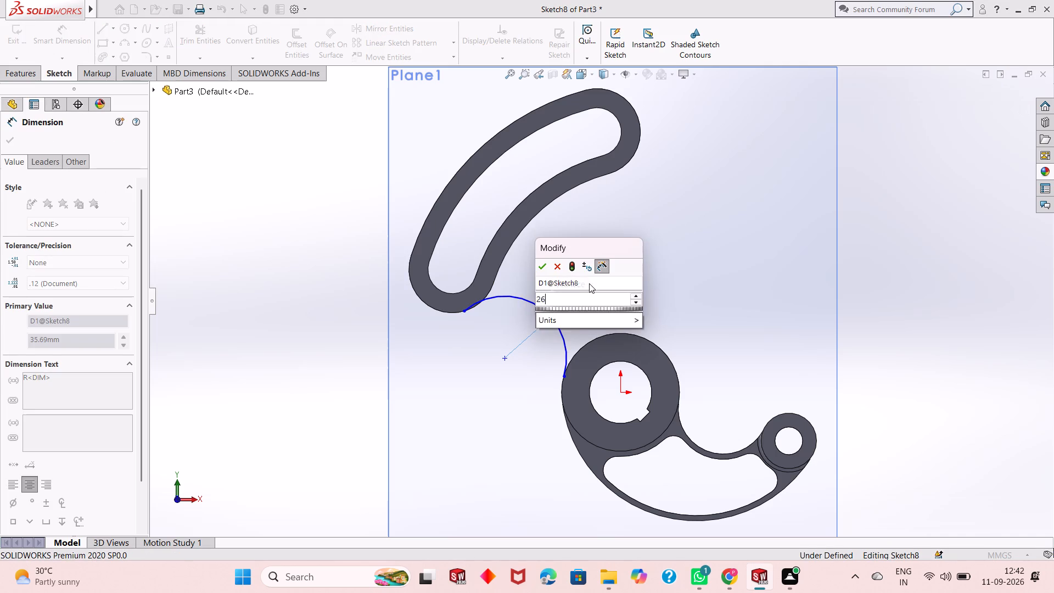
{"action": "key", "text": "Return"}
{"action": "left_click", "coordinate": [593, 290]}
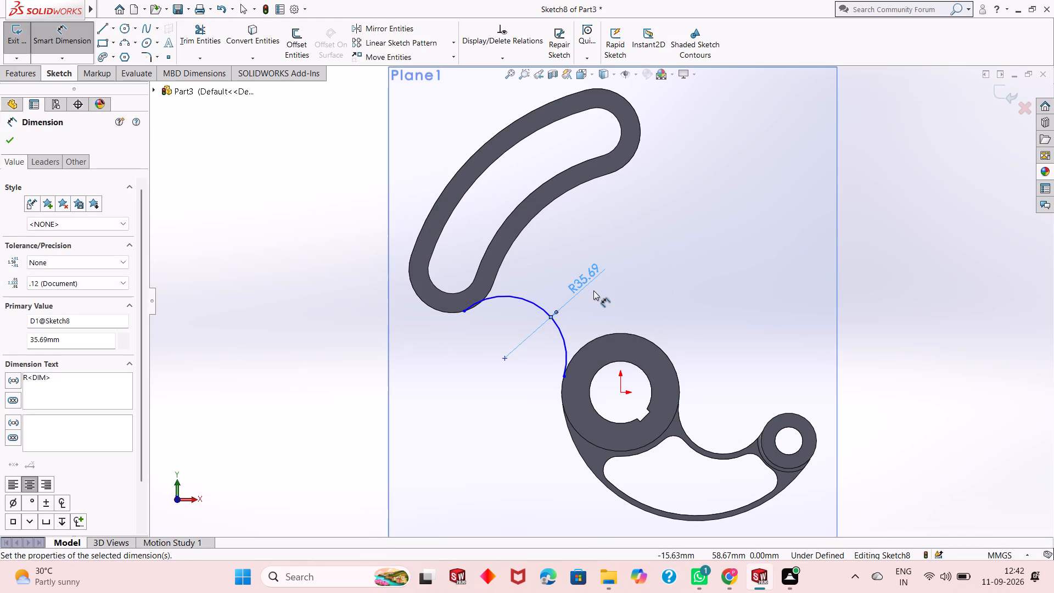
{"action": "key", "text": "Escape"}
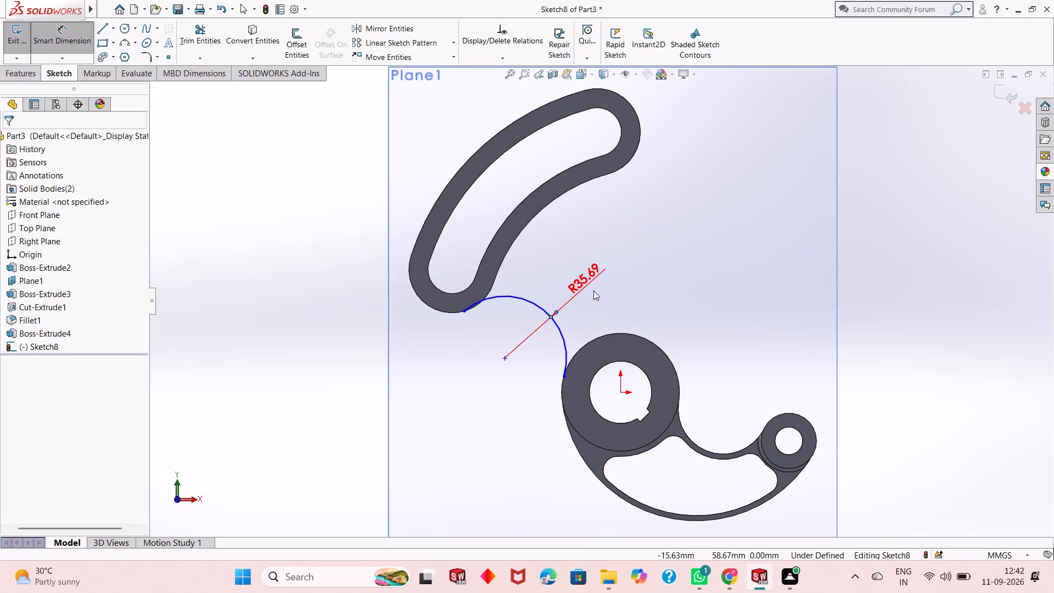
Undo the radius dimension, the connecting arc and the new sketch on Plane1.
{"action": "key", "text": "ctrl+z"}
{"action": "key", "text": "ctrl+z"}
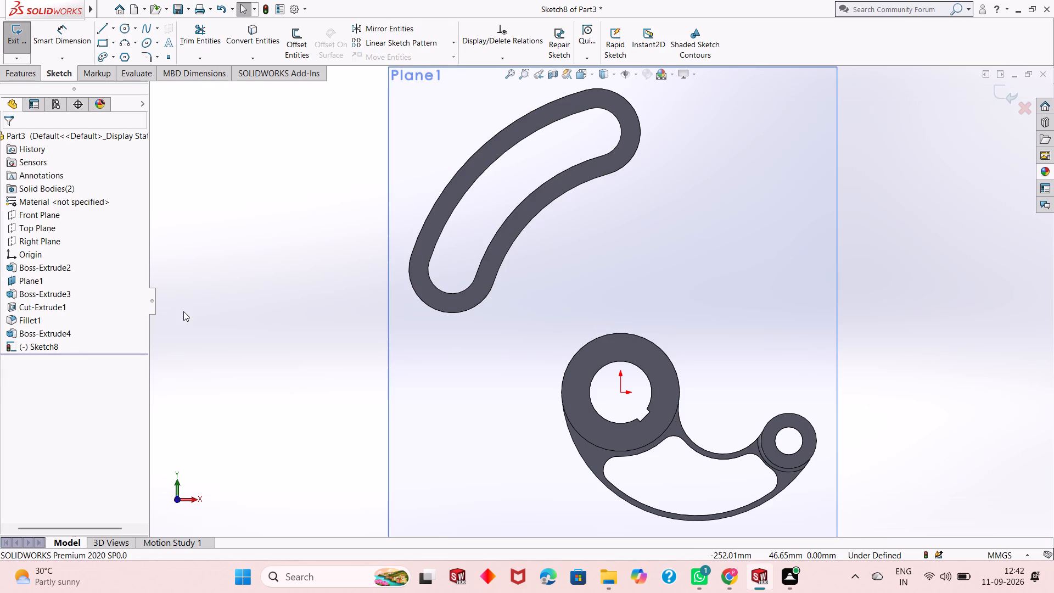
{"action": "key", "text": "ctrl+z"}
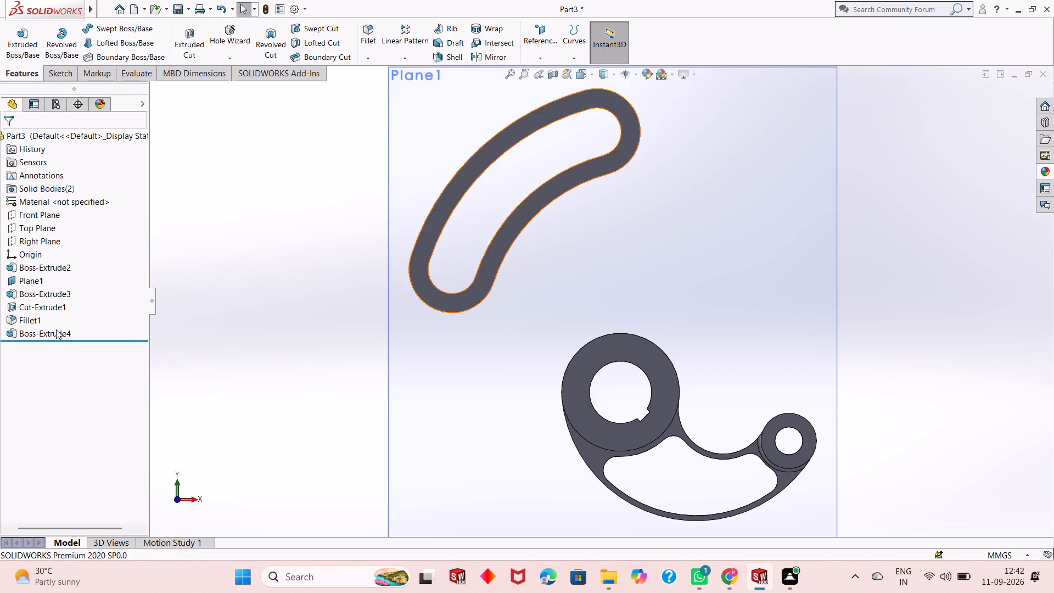
In the arc slot's sketch, set the horizontal distance from the origin to the lower end's centre to 80 mm, and exit the sketch.
{"action": "left_click", "coordinate": [56, 329]}
{"action": "left_click", "coordinate": [85, 296]}
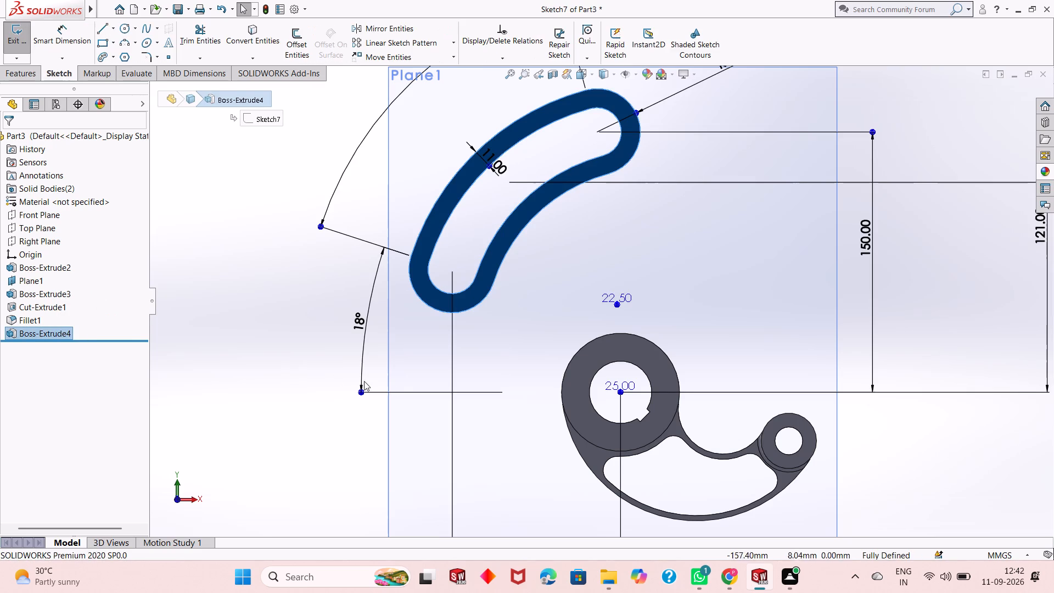
{"action": "scroll", "coordinate": [394, 377], "scroll_direction": "up", "scroll_amount": 2}
{"action": "scroll", "coordinate": [492, 366], "scroll_direction": "up", "scroll_amount": 2}
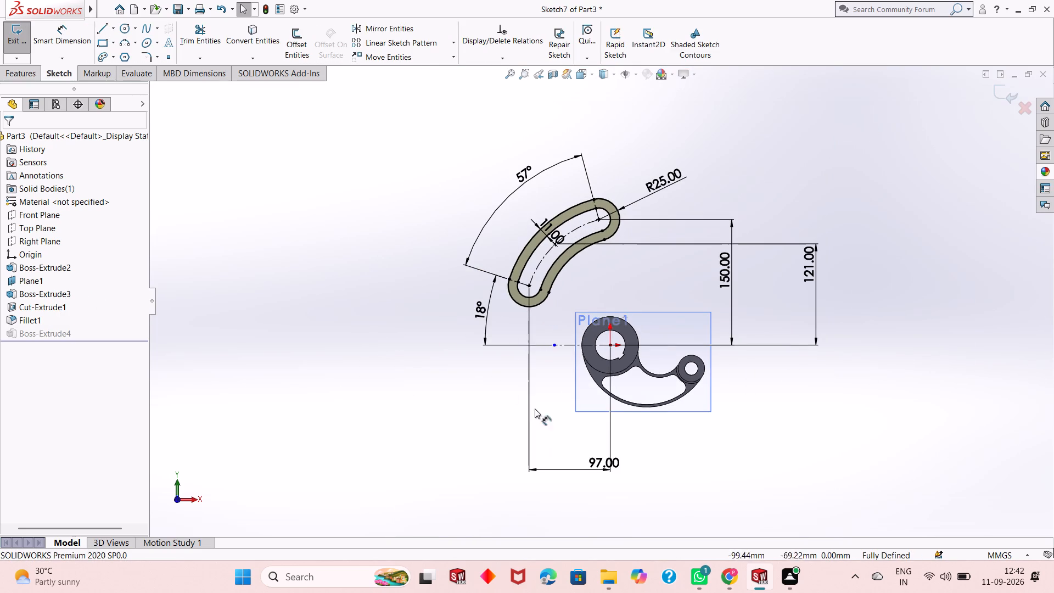
{"action": "double_click", "coordinate": [606, 466]}
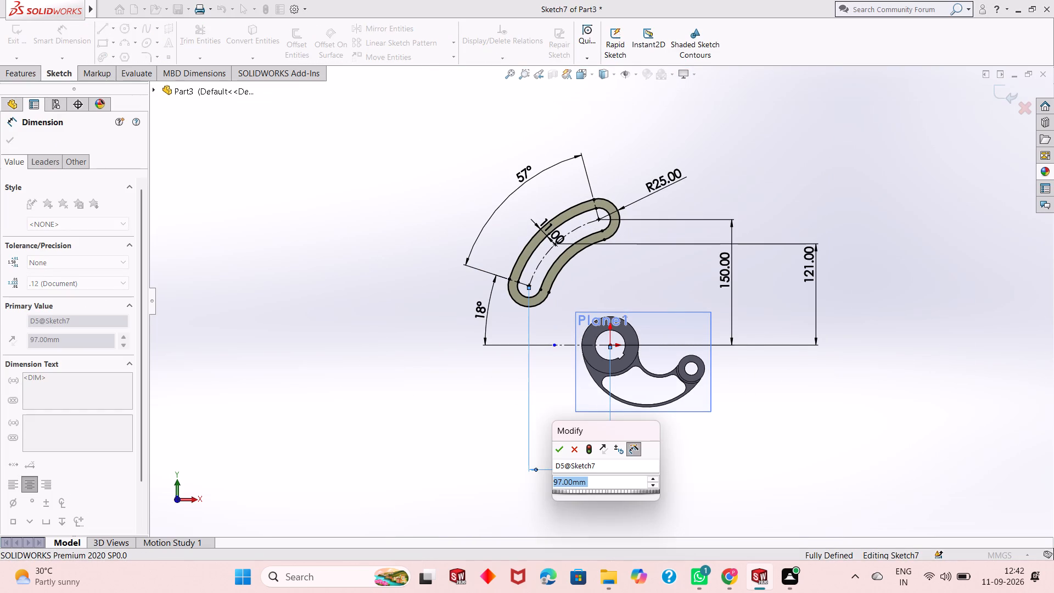
{"action": "type", "text": "80"}
{"action": "key", "text": "Return"}
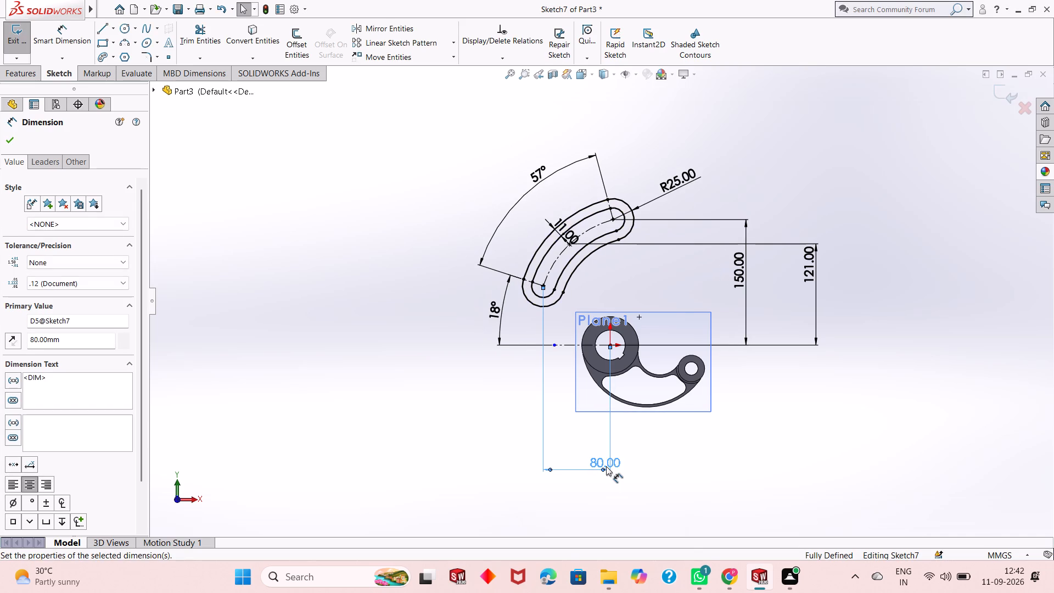
{"action": "left_click", "coordinate": [8, 136]}
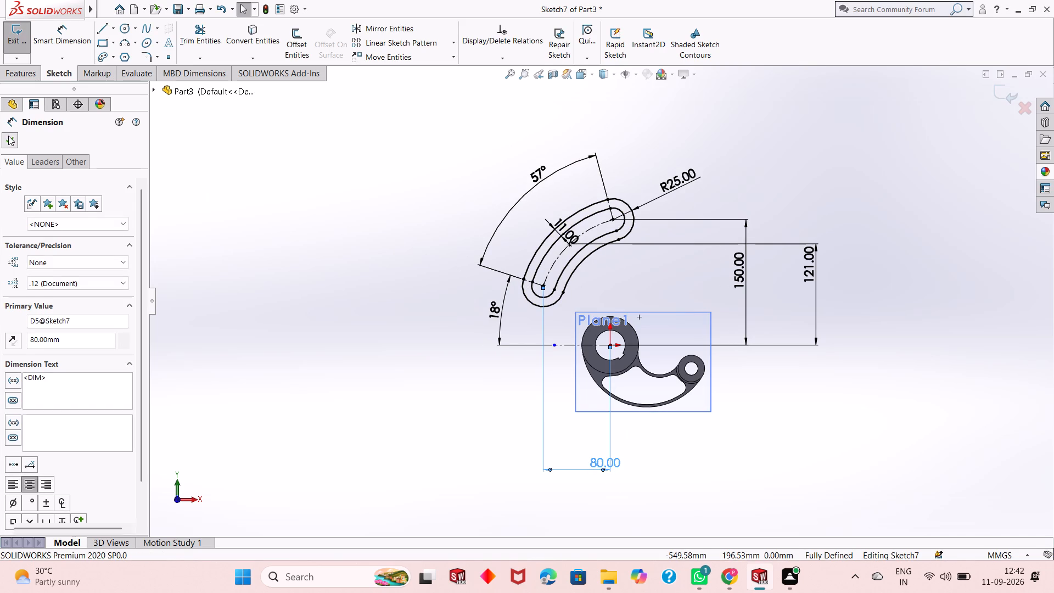
{"action": "left_click", "coordinate": [61, 335]}
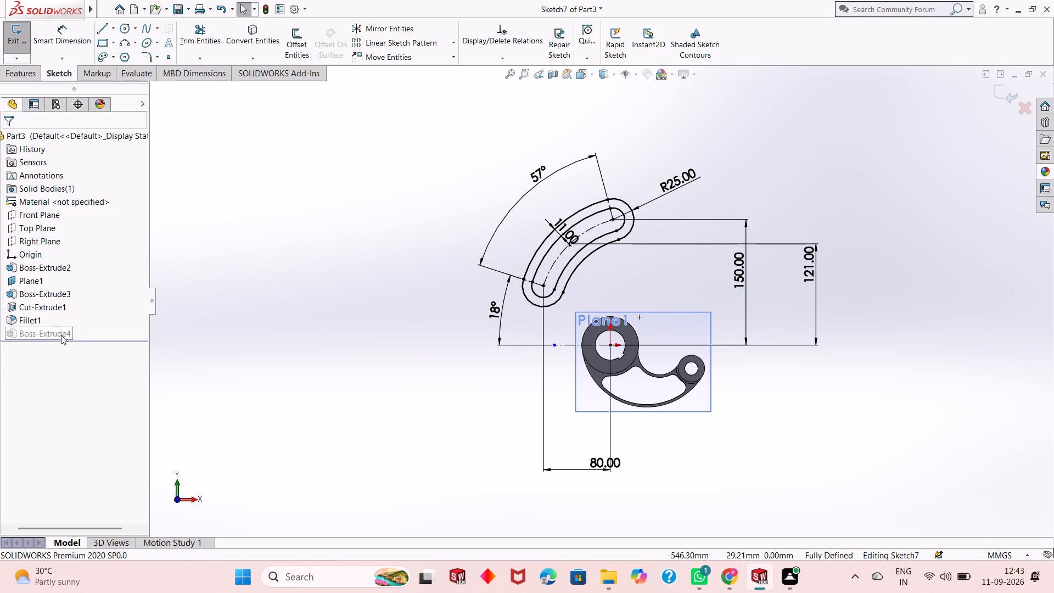
{"action": "double_click", "coordinate": [60, 333]}
{"action": "left_click", "coordinate": [60, 333]}
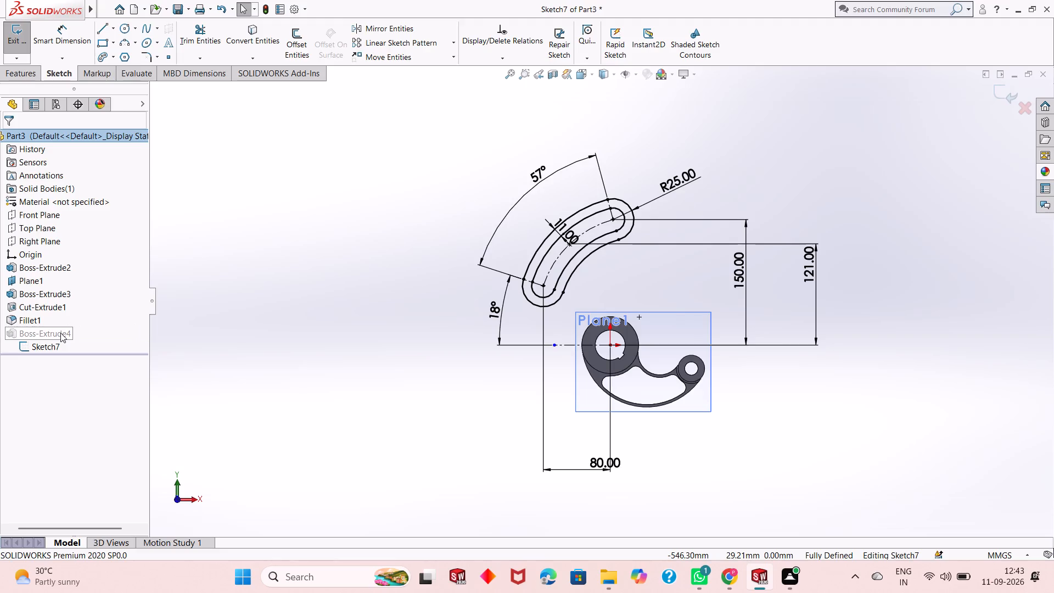
{"action": "double_click", "coordinate": [60, 333]}
{"action": "left_click", "coordinate": [1011, 88]}
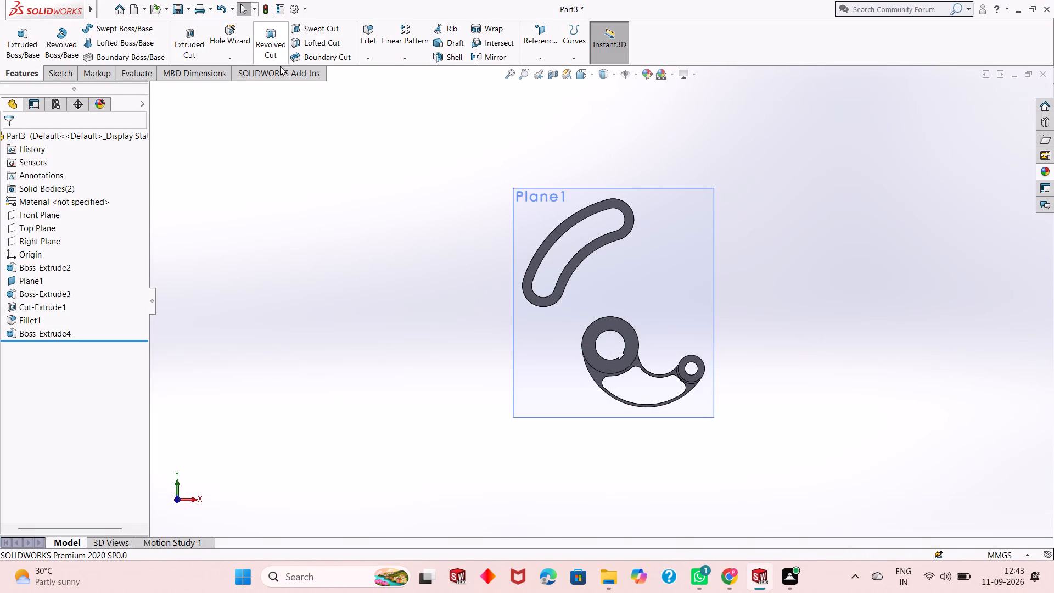
Start a new sketch on Plane1, viewed normal to the plane with the small ring on the right.
{"action": "left_click", "coordinate": [666, 247]}
{"action": "left_click", "coordinate": [714, 215]}
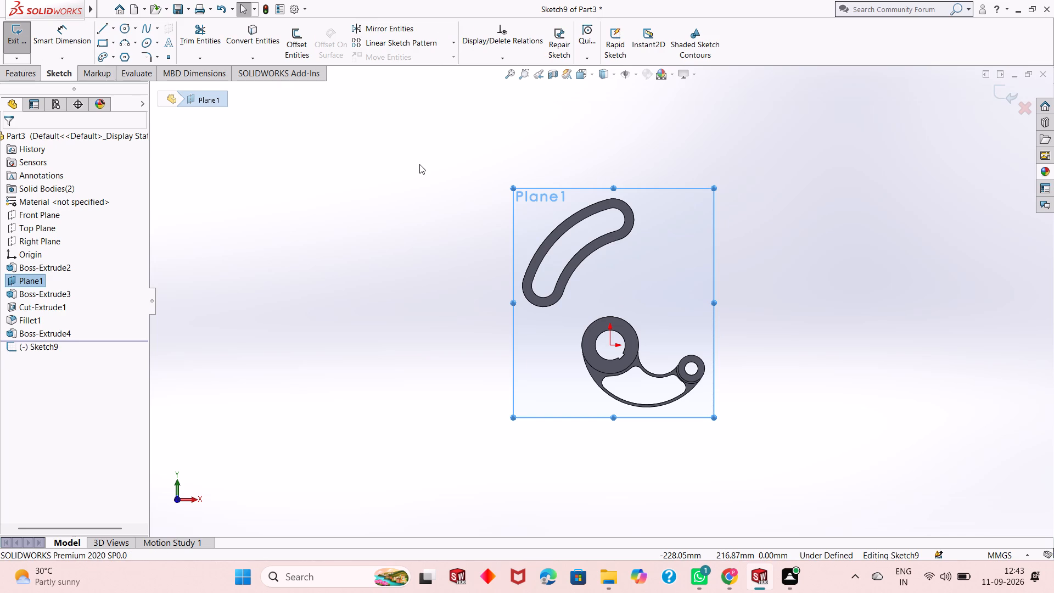
{"action": "key", "text": "ctrl+8"}
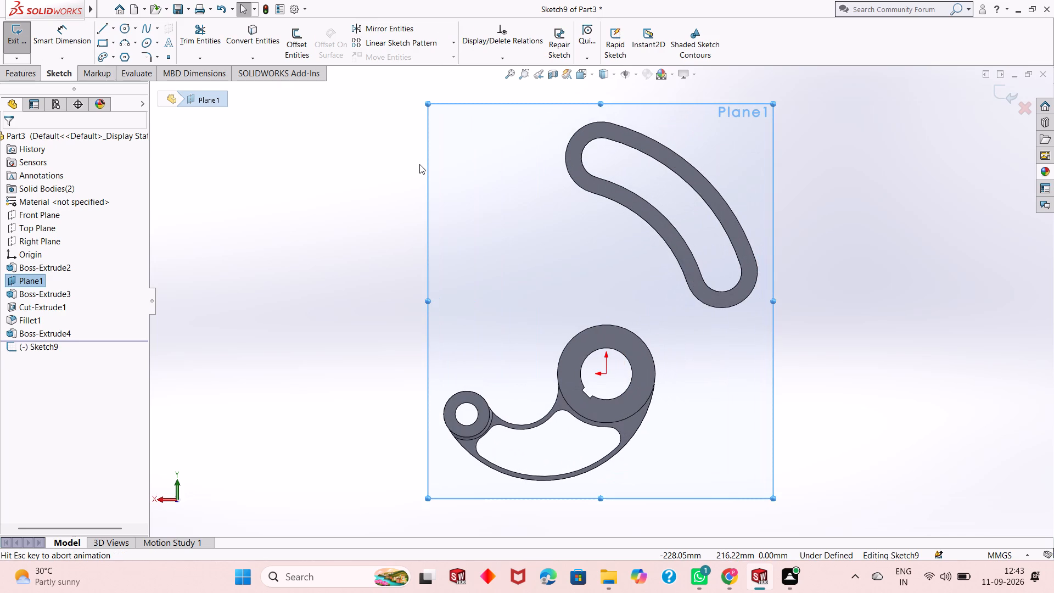
{"action": "key", "text": "ctrl+8"}
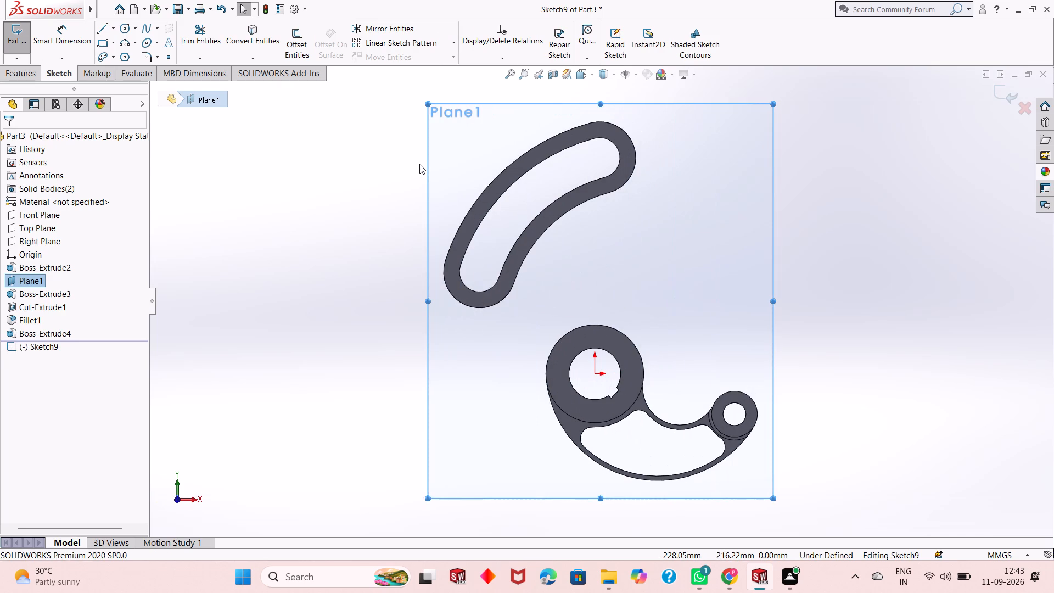
Draw a three-point arc of 26 mm radius from the slot's lower end to the left side of the large ring.
{"action": "left_click", "coordinate": [127, 47]}
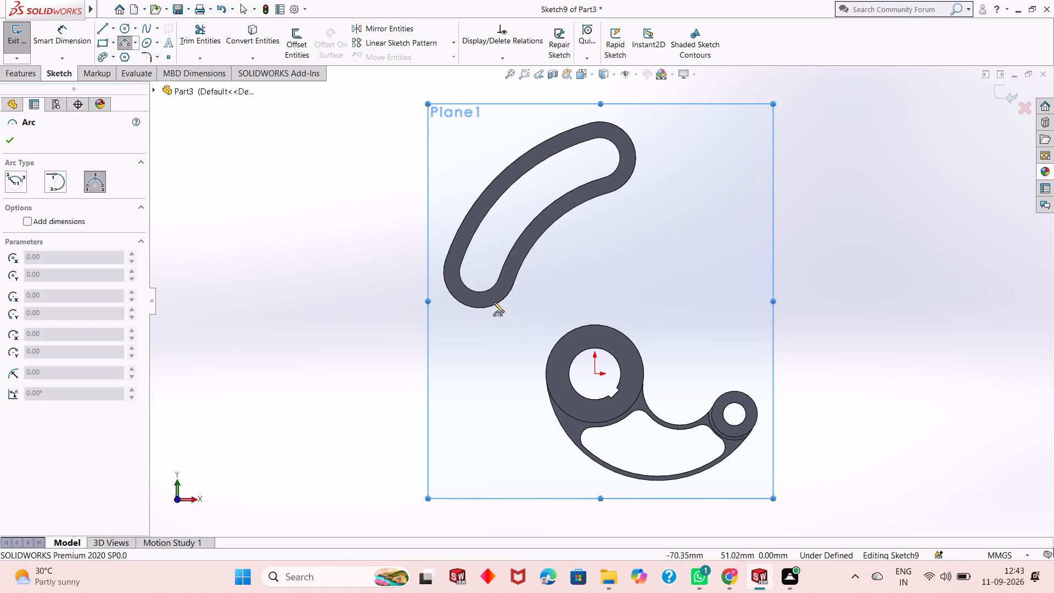
{"action": "left_click", "coordinate": [488, 307]}
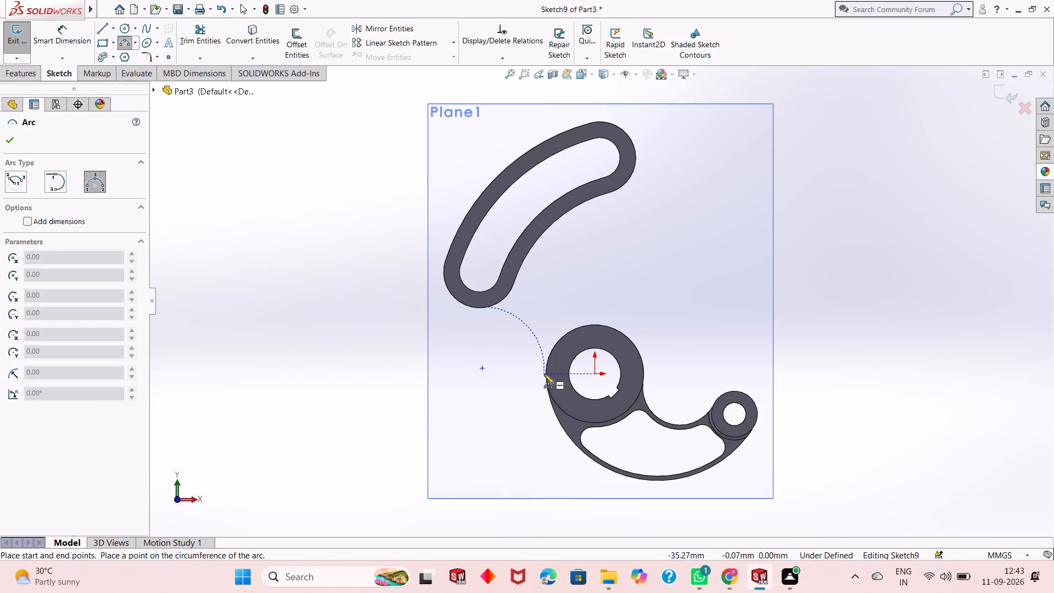
{"action": "left_click", "coordinate": [547, 371]}
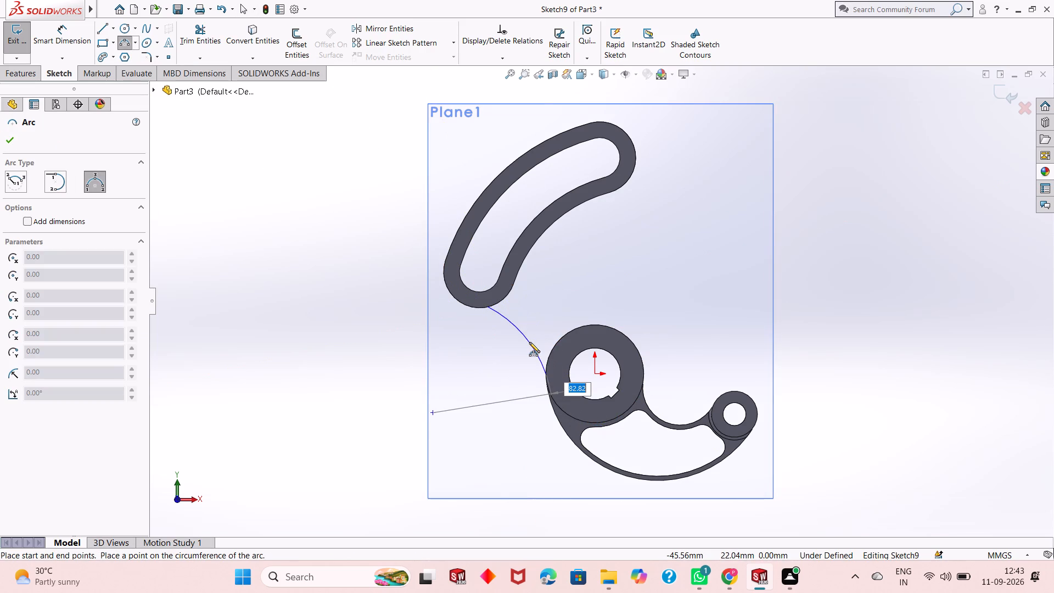
{"action": "type", "text": "26"}
{"action": "key", "text": "Return"}
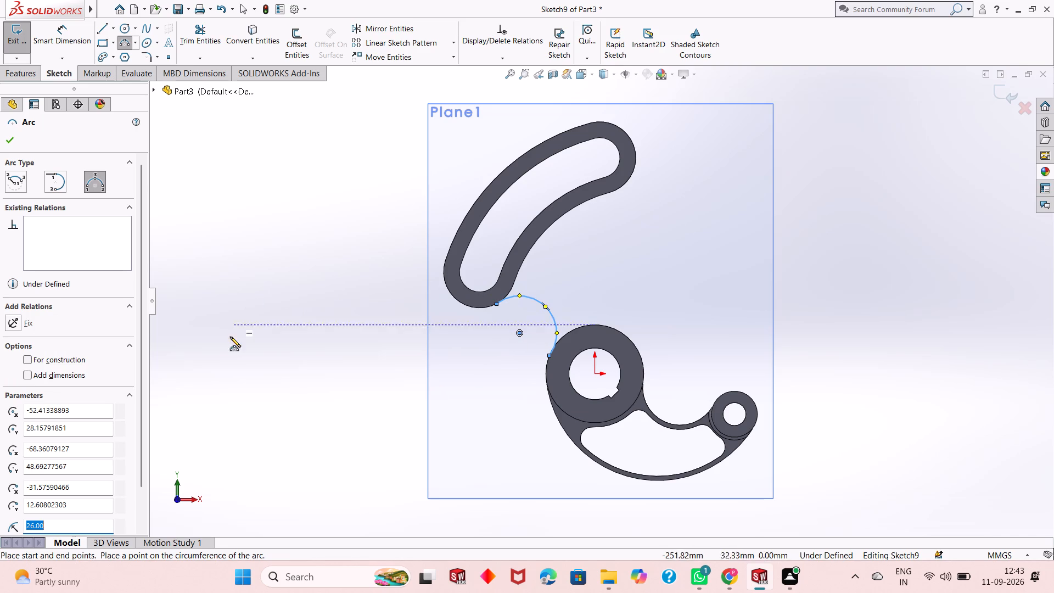
{"action": "left_click", "coordinate": [12, 146]}
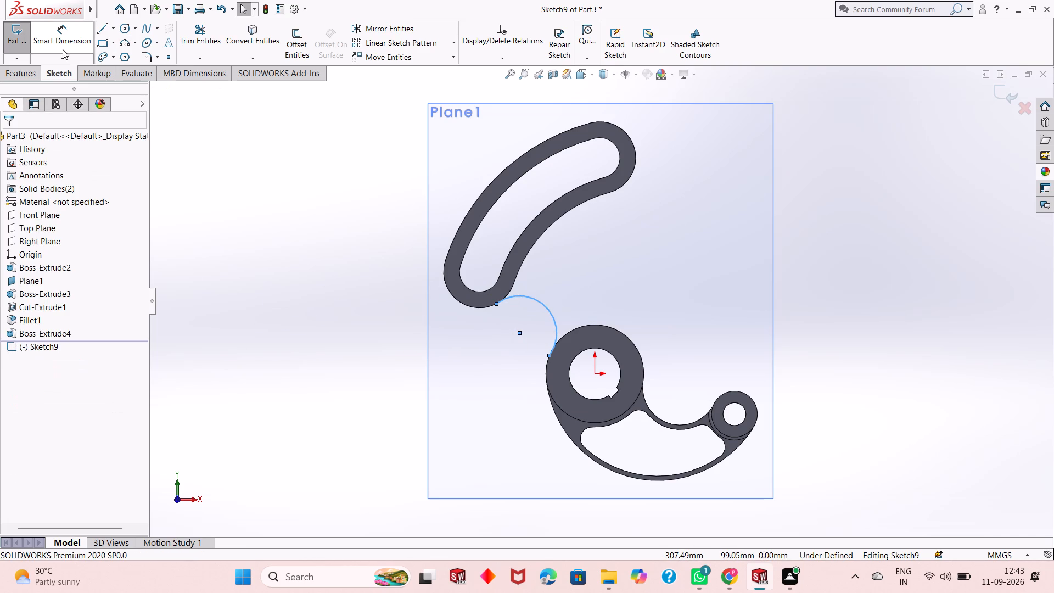
Dimension the radius of the connecting arc as 26 mm.
{"action": "left_click", "coordinate": [64, 45]}
{"action": "left_click", "coordinate": [553, 314]}
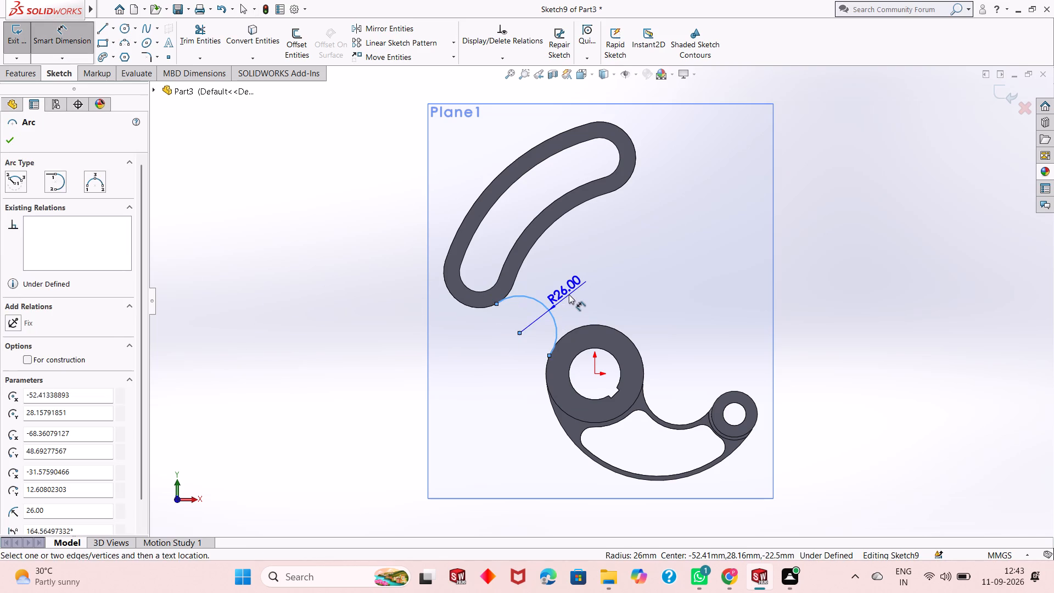
{"action": "left_click", "coordinate": [569, 294]}
{"action": "left_click", "coordinate": [517, 277]}
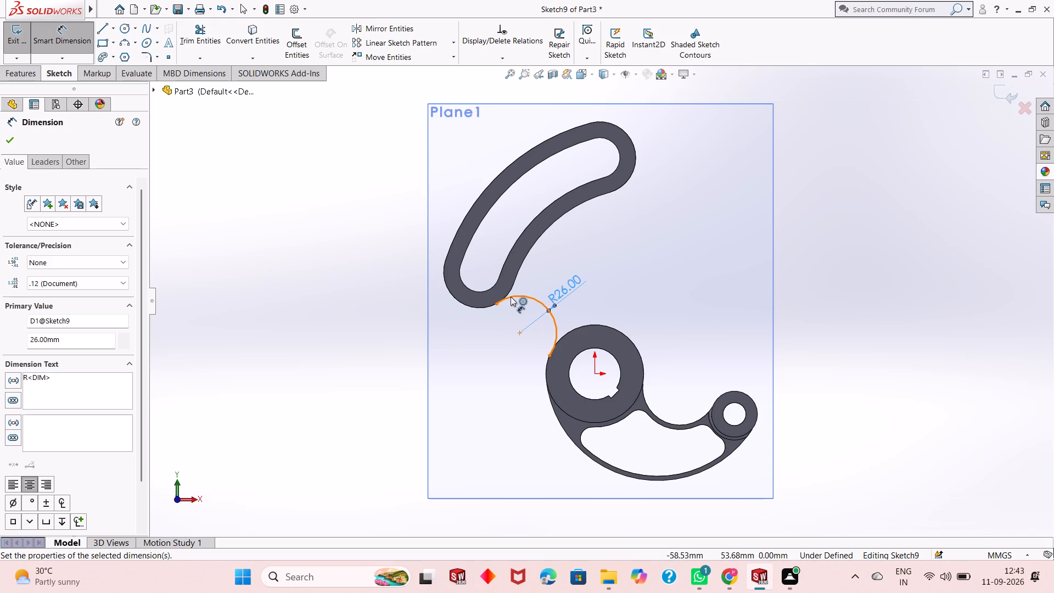
{"action": "right_click", "coordinate": [362, 325]}
{"action": "left_click", "coordinate": [397, 361]}
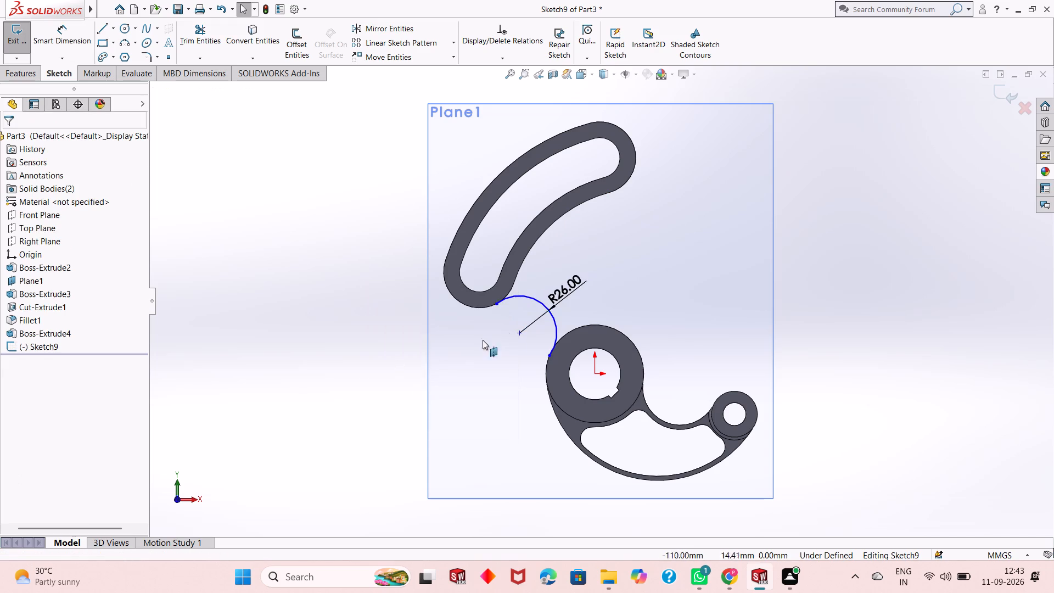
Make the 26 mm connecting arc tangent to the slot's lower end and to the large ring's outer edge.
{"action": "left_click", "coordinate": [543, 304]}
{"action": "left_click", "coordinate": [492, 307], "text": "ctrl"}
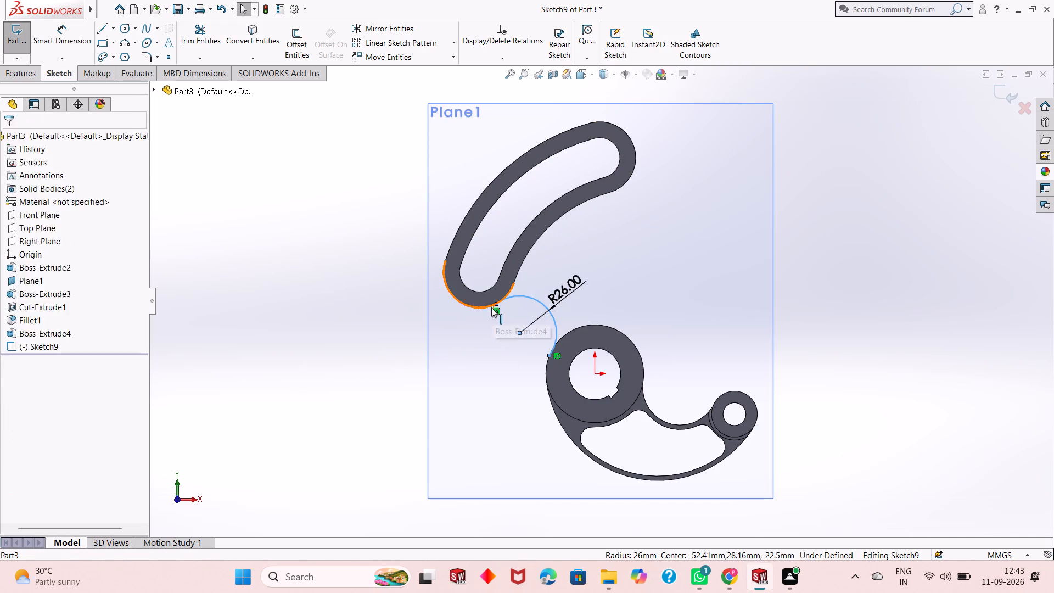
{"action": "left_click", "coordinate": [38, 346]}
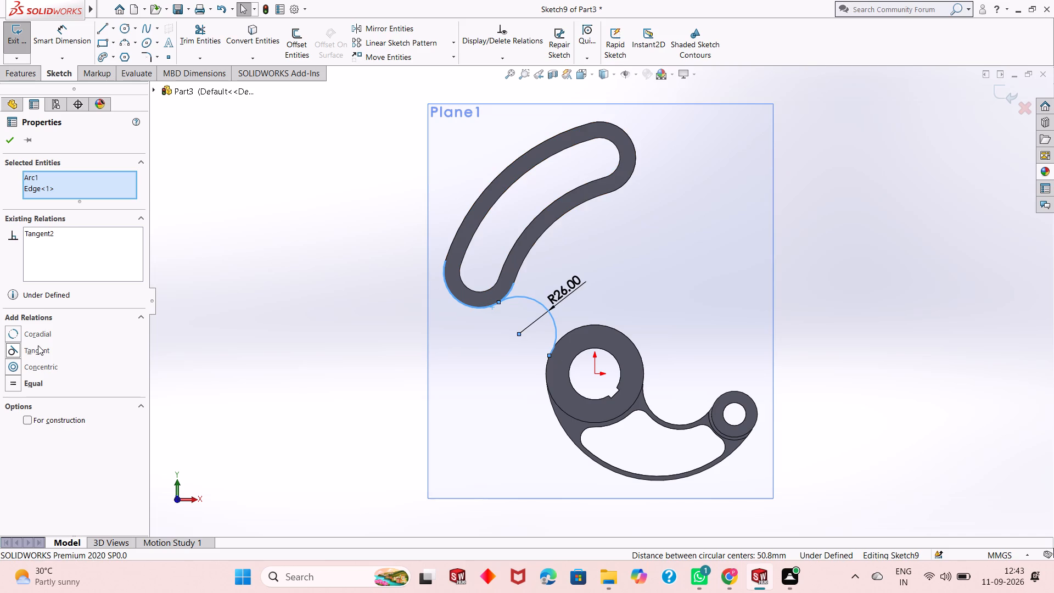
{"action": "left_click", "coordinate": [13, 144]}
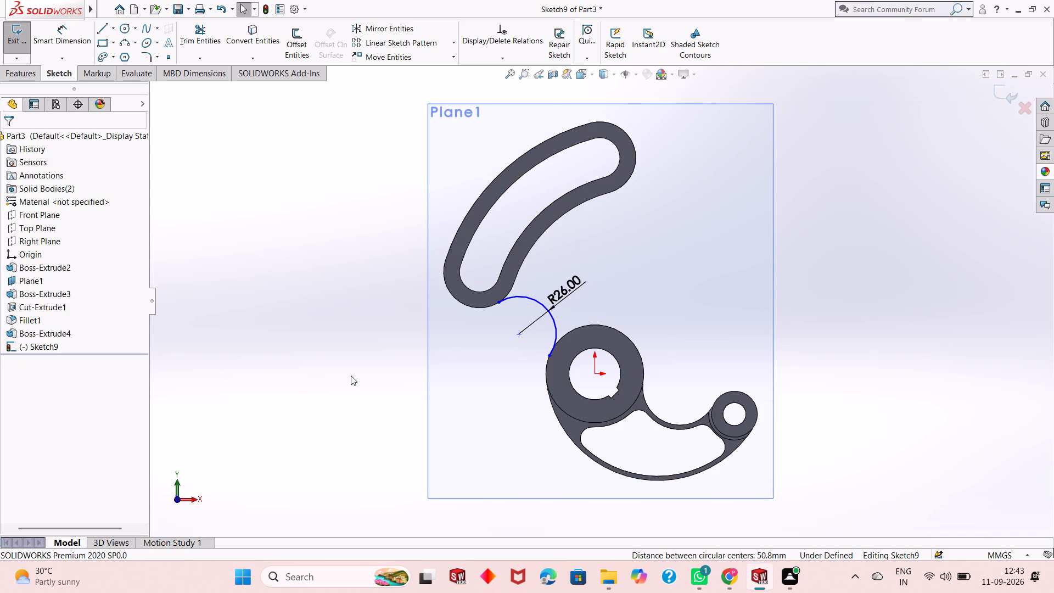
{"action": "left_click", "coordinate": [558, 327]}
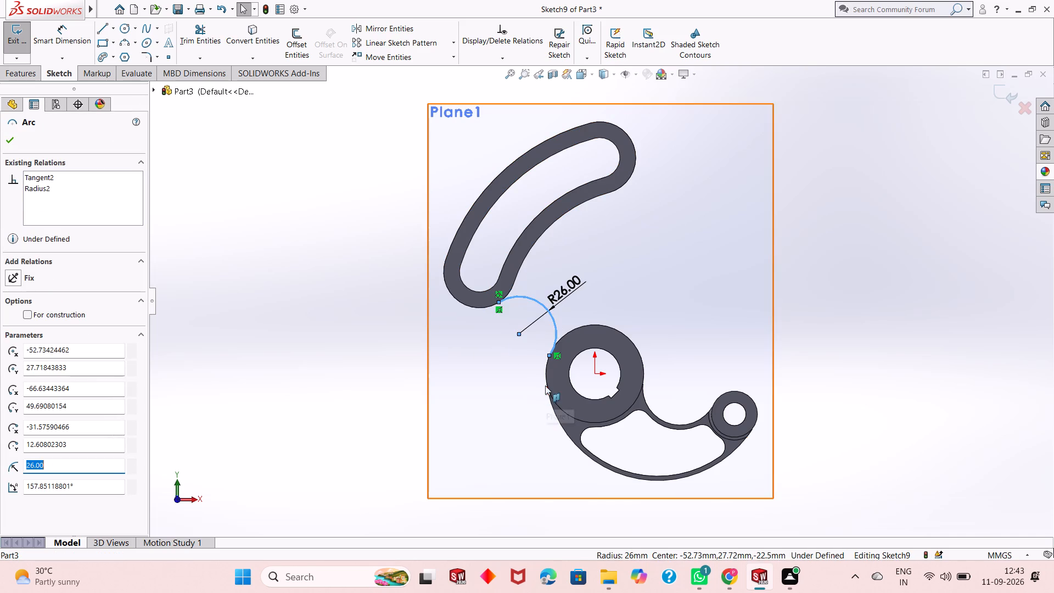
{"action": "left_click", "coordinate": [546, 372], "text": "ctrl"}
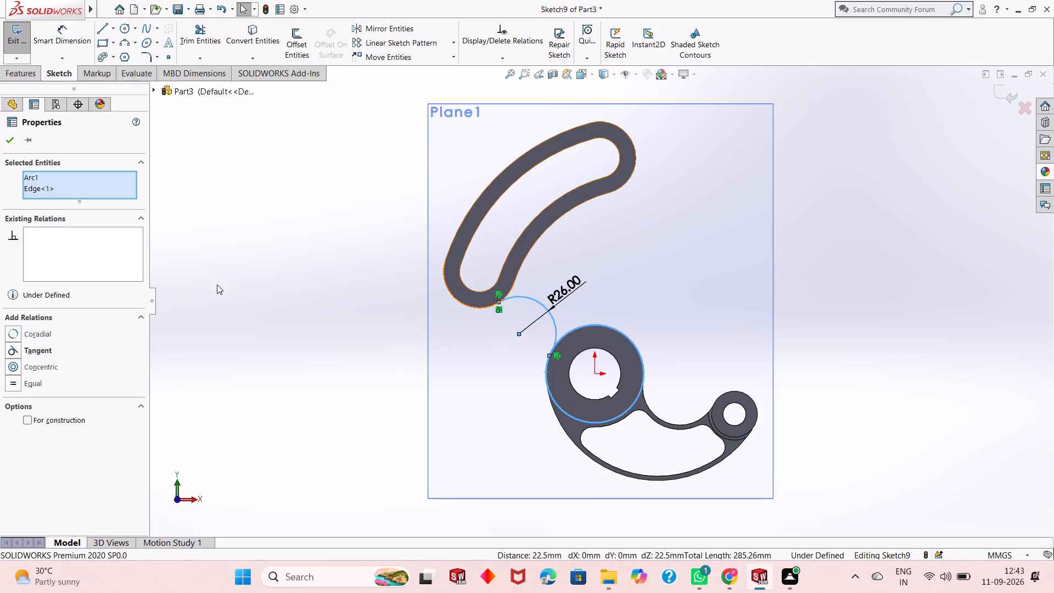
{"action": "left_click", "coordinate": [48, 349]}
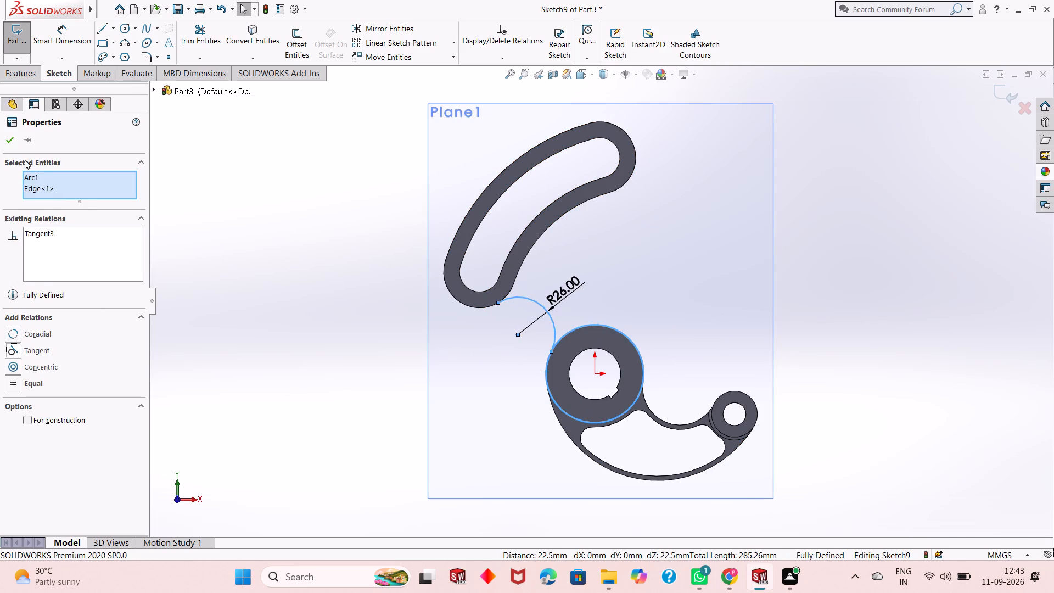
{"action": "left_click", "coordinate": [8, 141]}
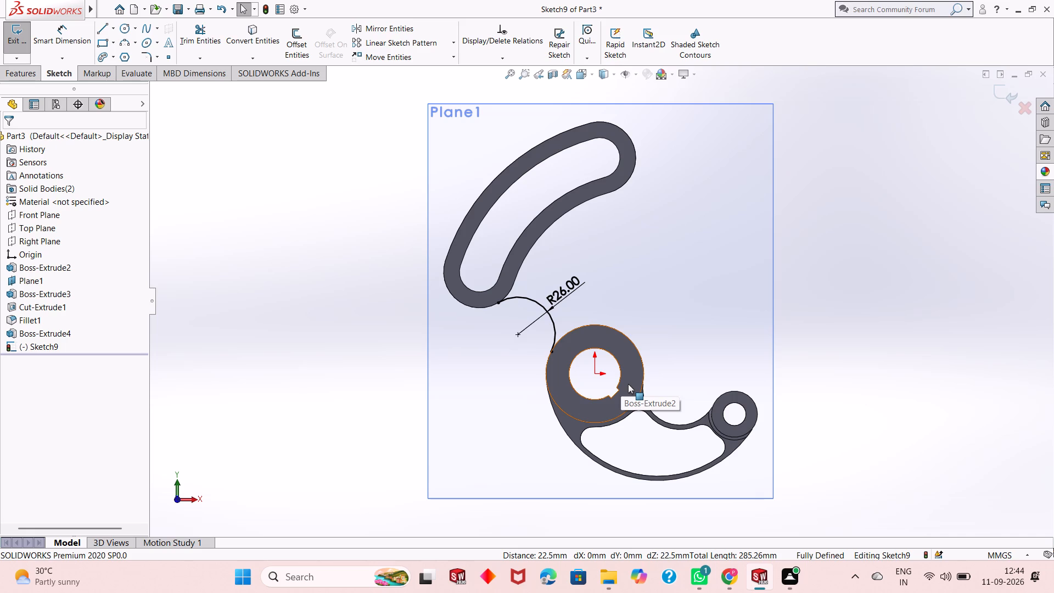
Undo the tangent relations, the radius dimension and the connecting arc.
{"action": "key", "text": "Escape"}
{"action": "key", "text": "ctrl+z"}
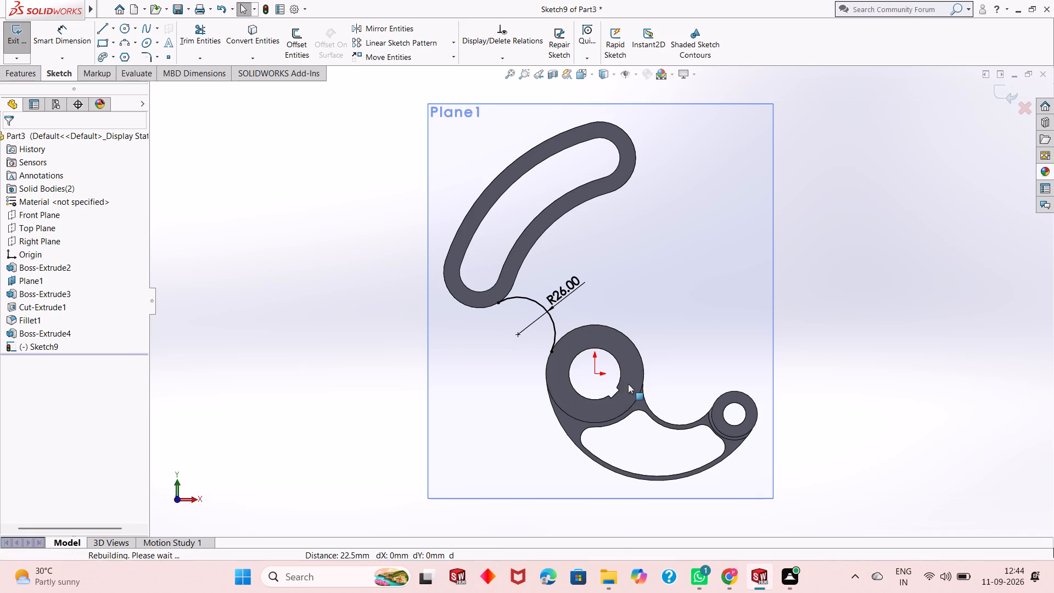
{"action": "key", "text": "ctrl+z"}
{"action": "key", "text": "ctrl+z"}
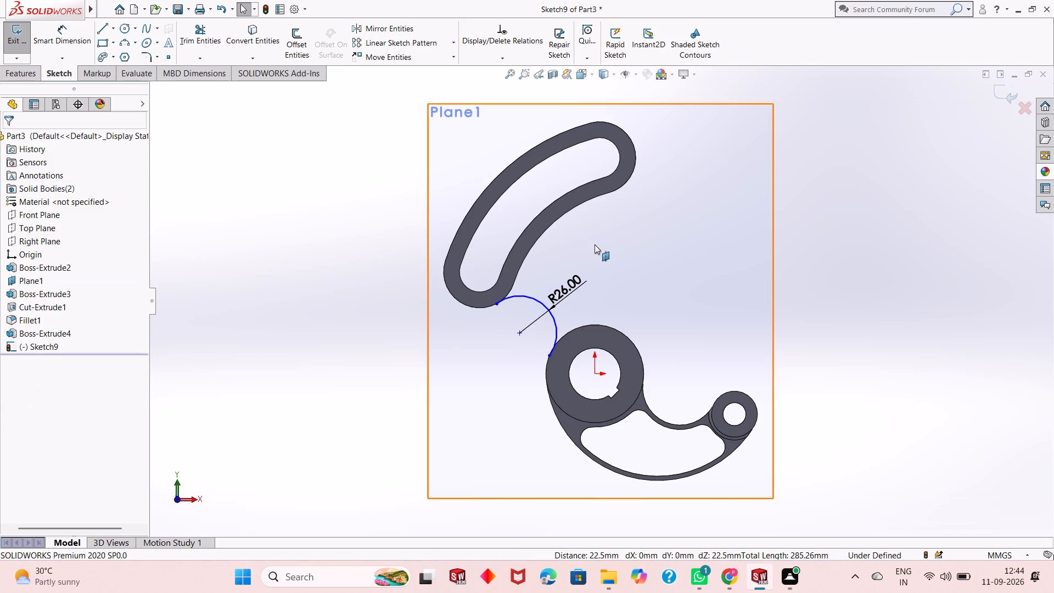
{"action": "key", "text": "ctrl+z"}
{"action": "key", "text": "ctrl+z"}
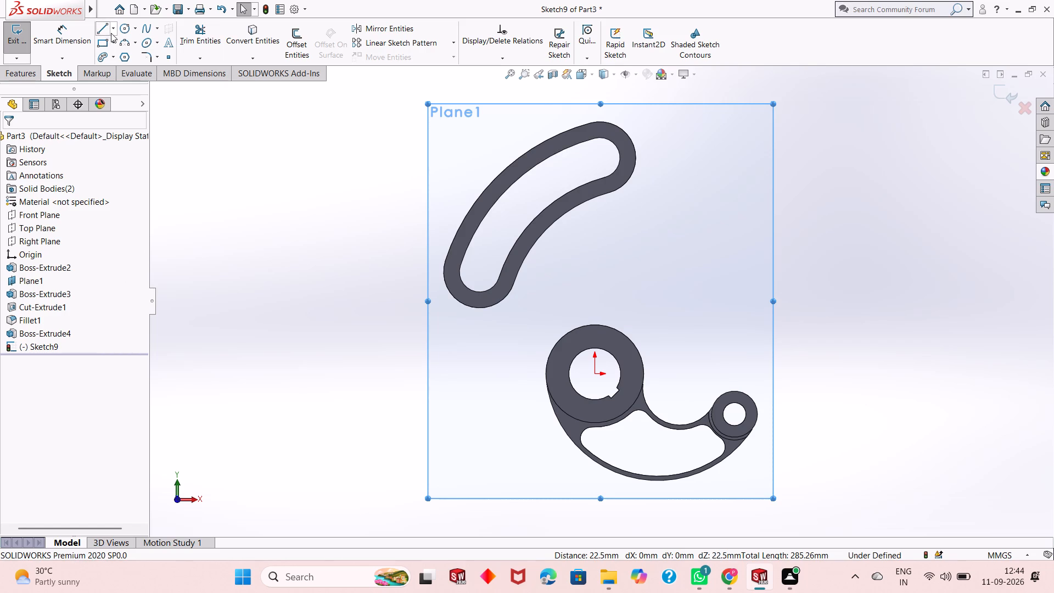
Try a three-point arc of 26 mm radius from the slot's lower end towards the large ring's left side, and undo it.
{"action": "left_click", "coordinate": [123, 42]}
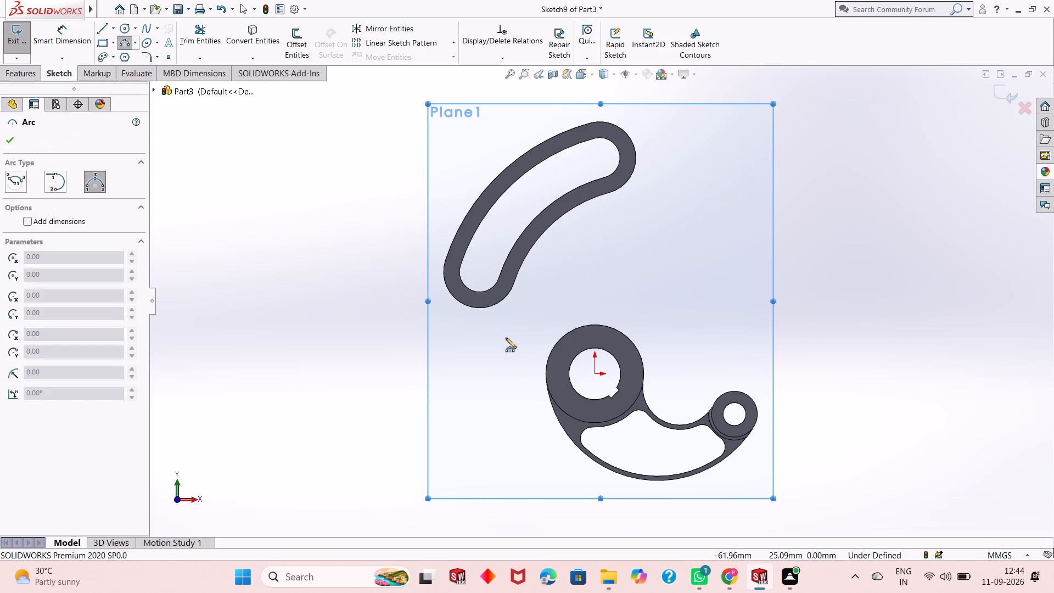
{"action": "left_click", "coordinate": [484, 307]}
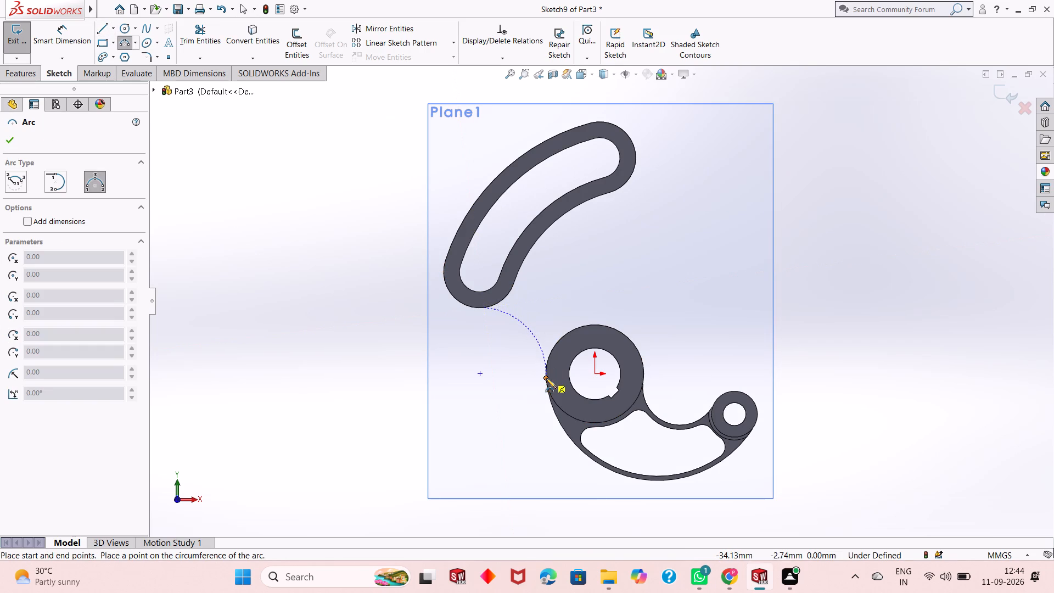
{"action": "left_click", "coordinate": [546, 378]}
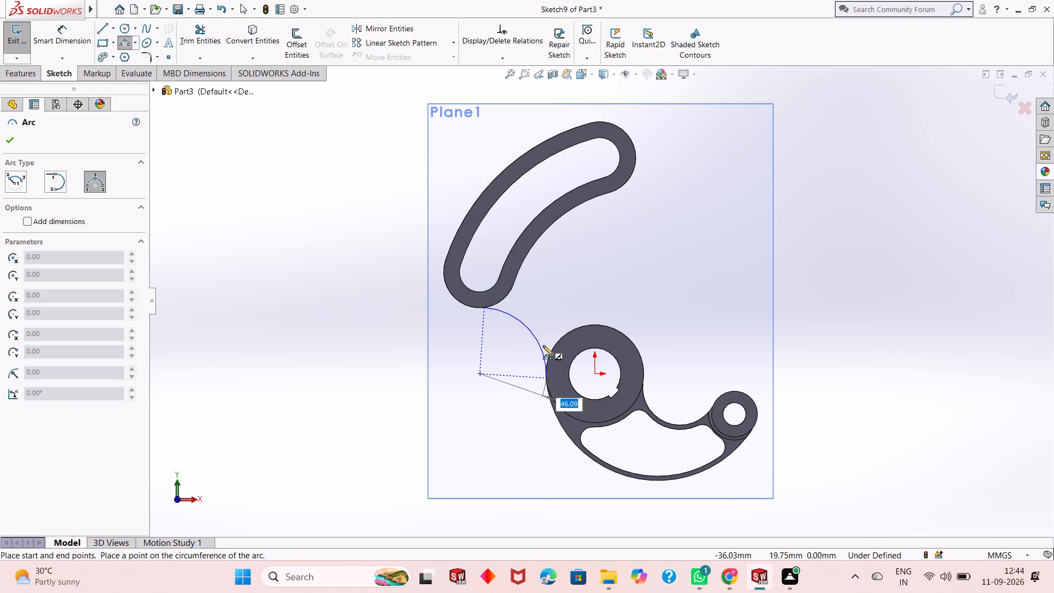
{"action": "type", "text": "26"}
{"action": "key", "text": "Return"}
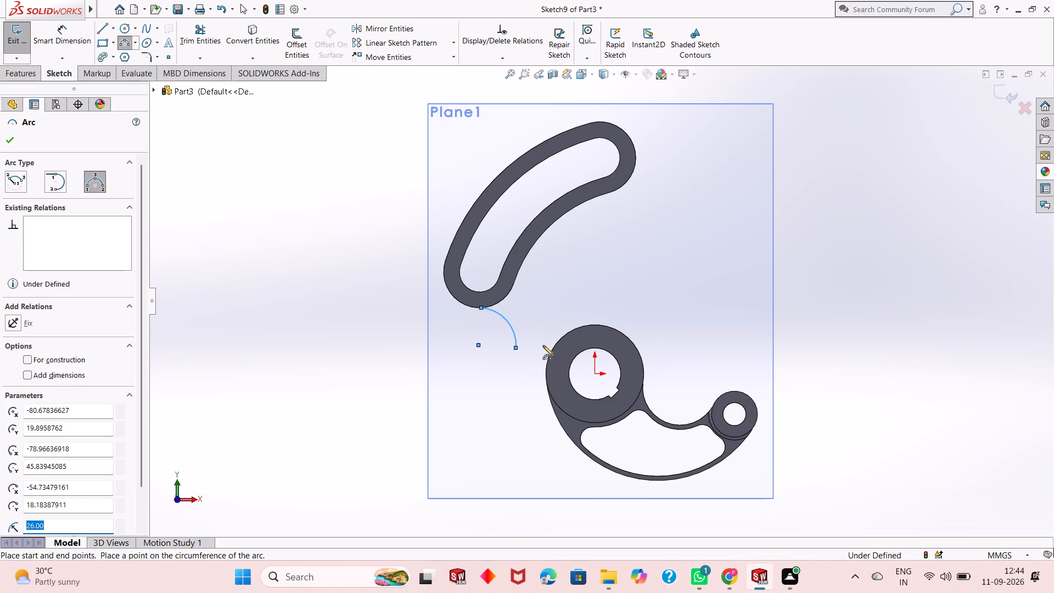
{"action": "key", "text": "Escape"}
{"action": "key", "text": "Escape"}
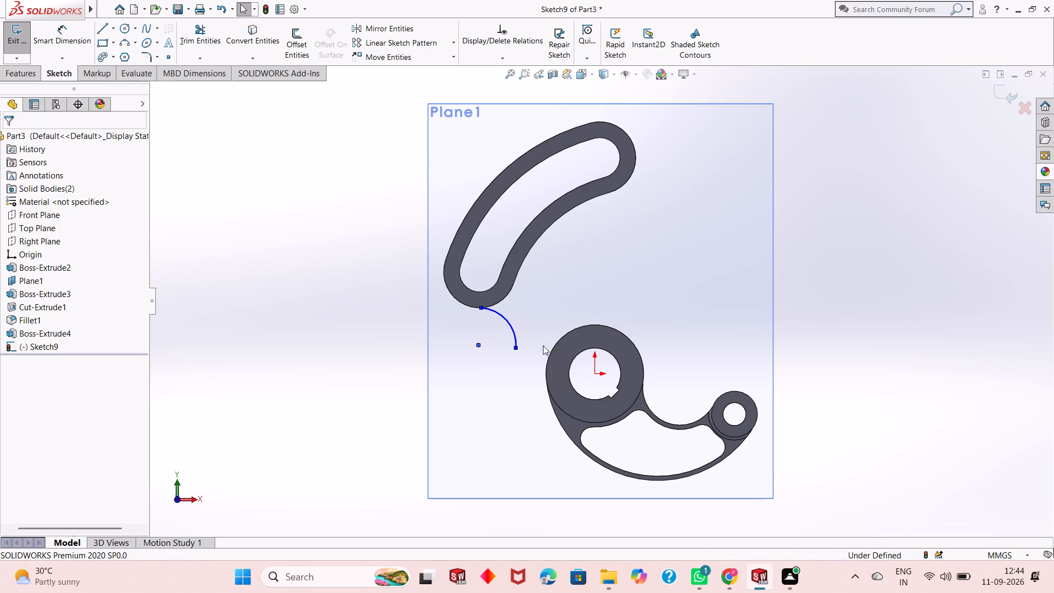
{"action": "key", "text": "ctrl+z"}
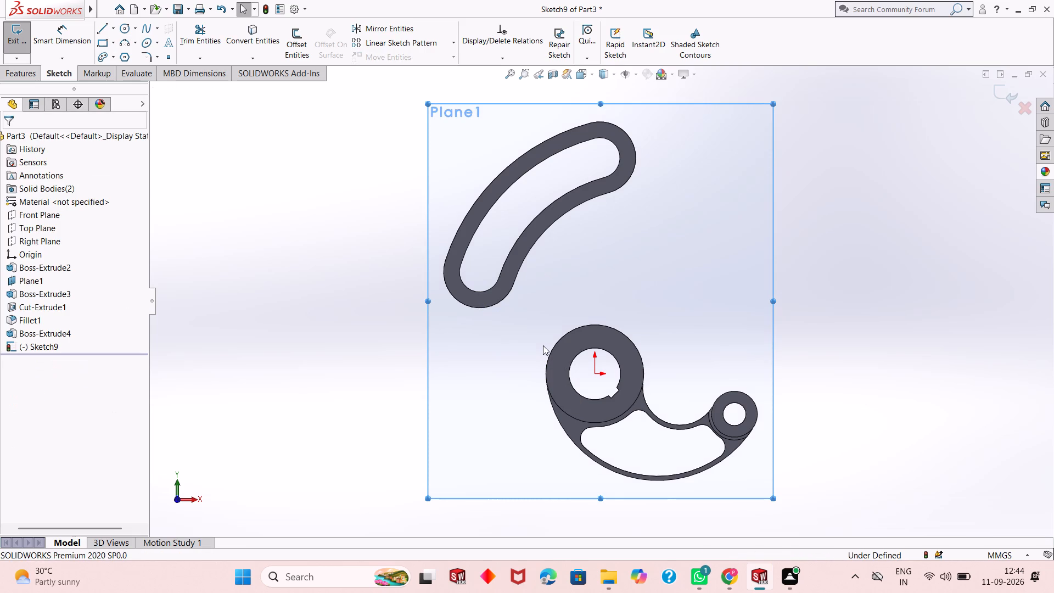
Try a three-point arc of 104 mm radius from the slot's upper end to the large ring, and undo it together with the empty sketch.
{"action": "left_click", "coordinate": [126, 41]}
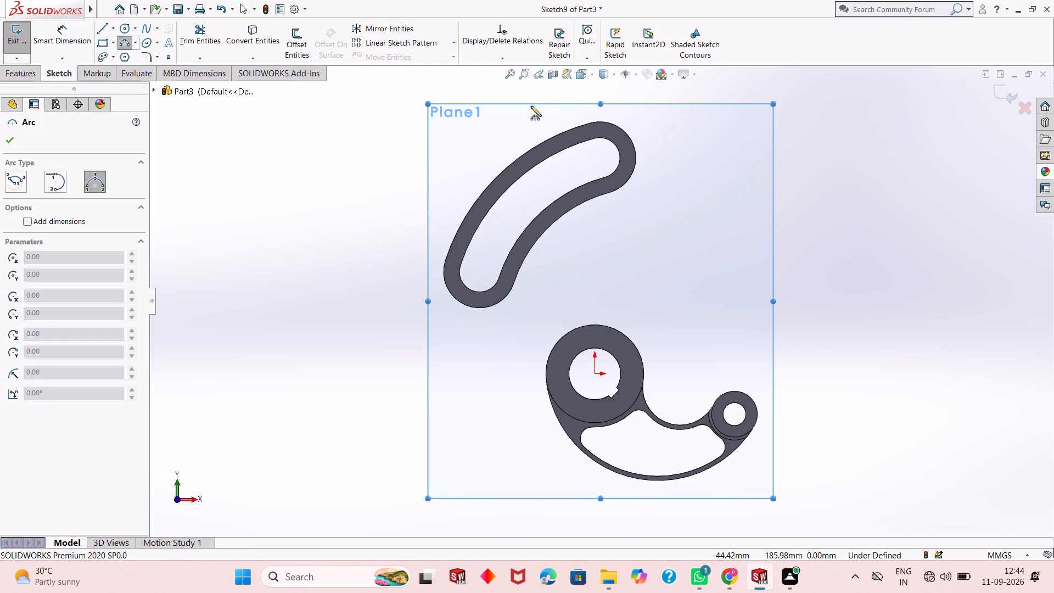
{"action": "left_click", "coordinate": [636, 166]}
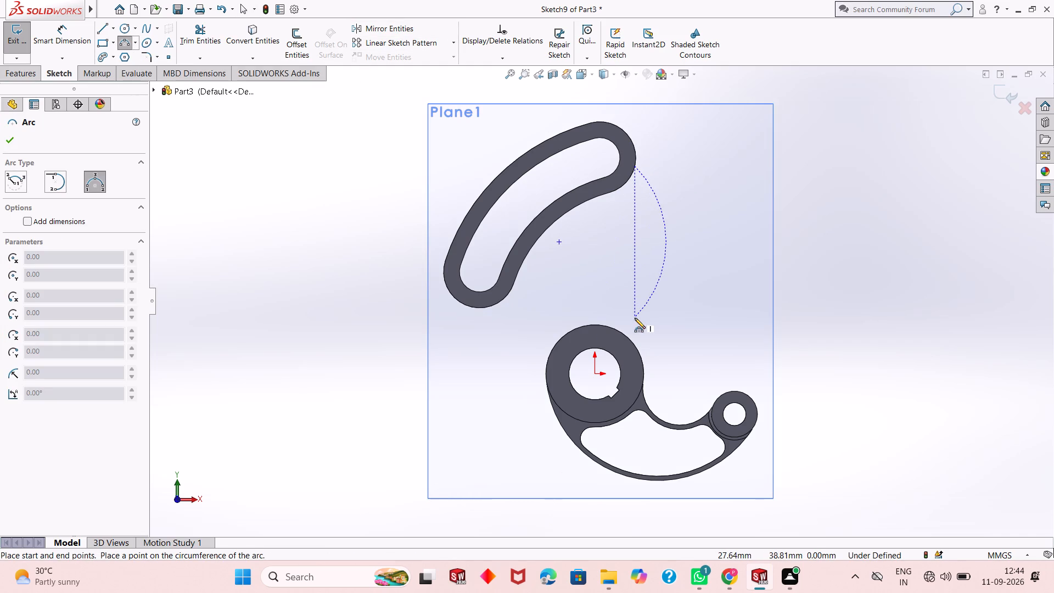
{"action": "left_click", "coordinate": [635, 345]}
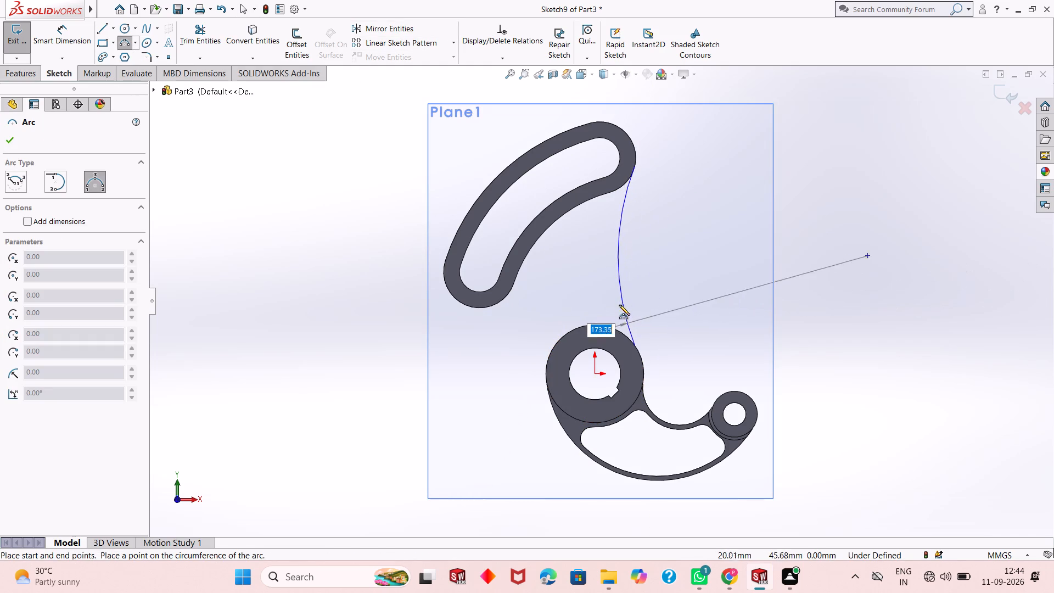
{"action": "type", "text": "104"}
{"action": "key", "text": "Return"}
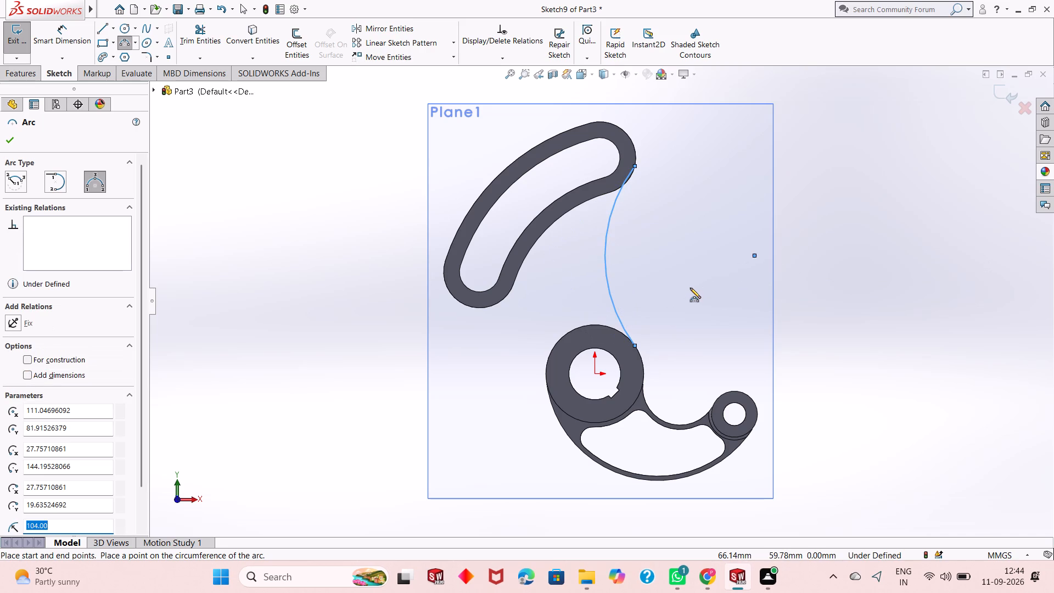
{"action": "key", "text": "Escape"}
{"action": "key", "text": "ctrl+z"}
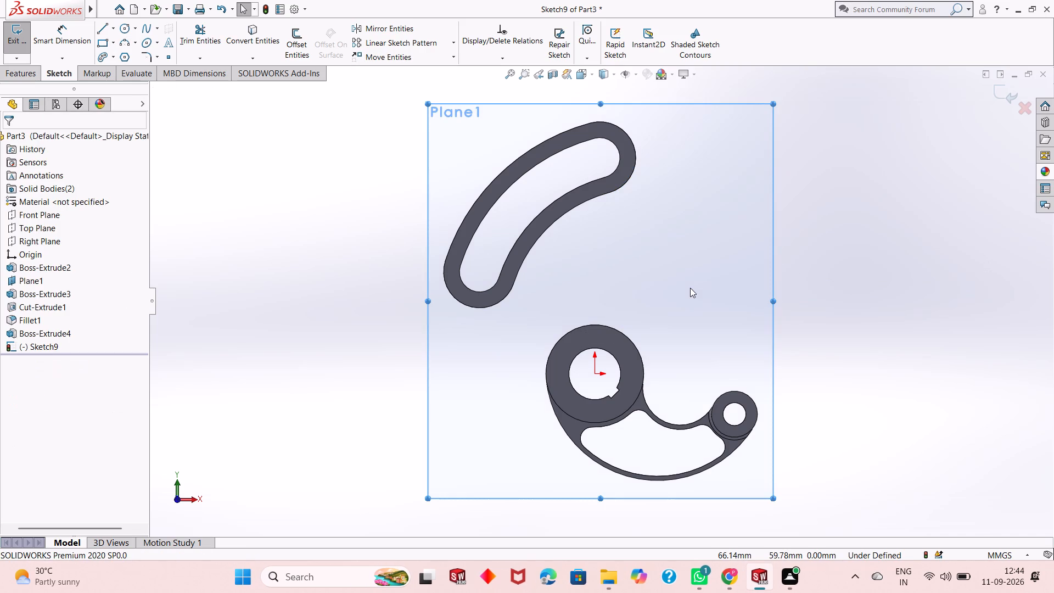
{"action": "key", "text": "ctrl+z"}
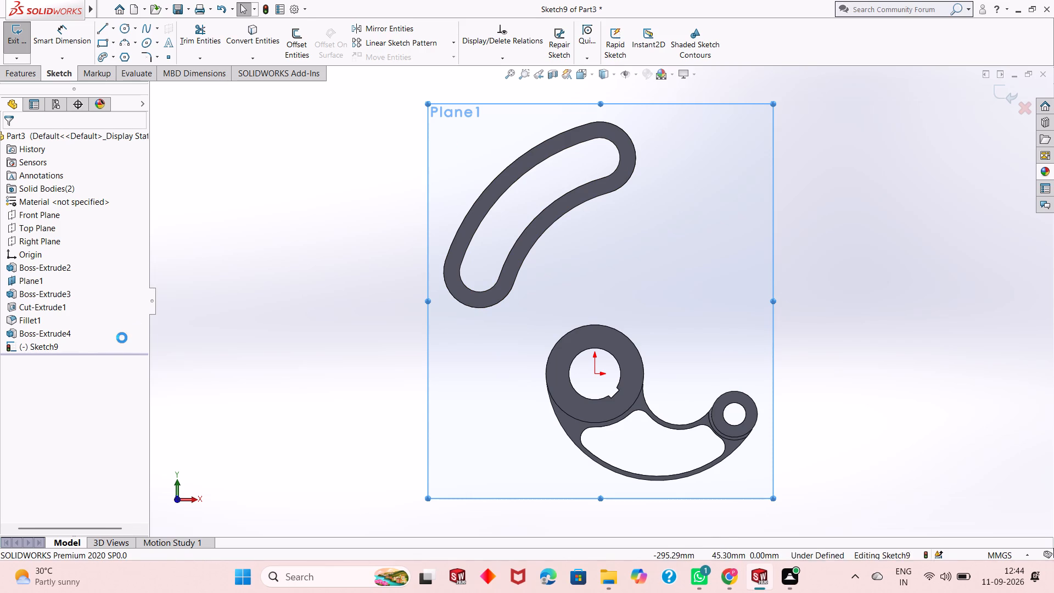
Edit the arc slot's sketch and set the horizontal distance from the origin to the lower end's centre to 60 mm.
{"action": "left_click", "coordinate": [54, 335]}
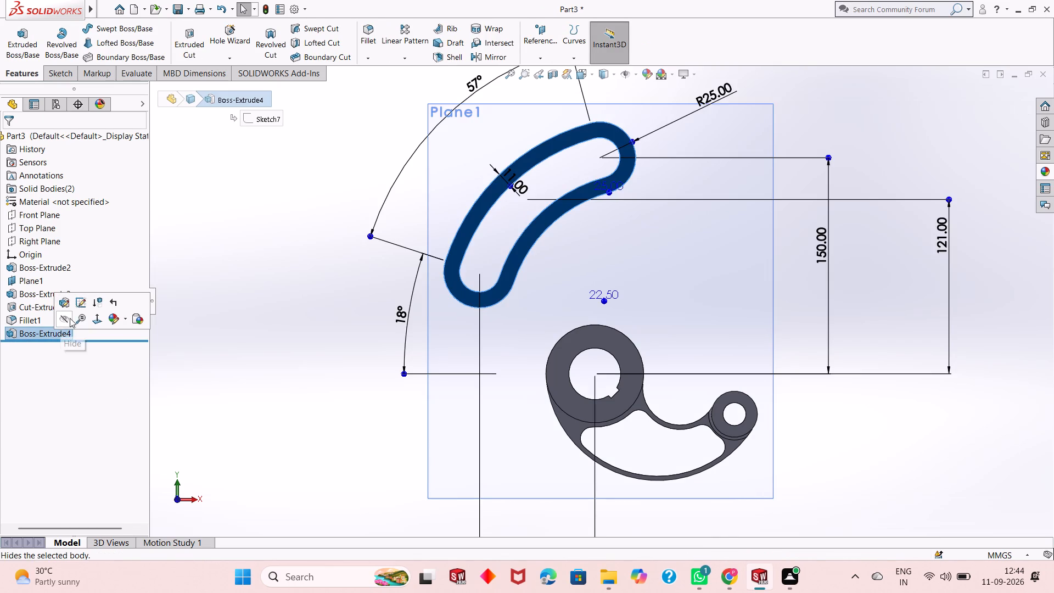
{"action": "left_click", "coordinate": [81, 306]}
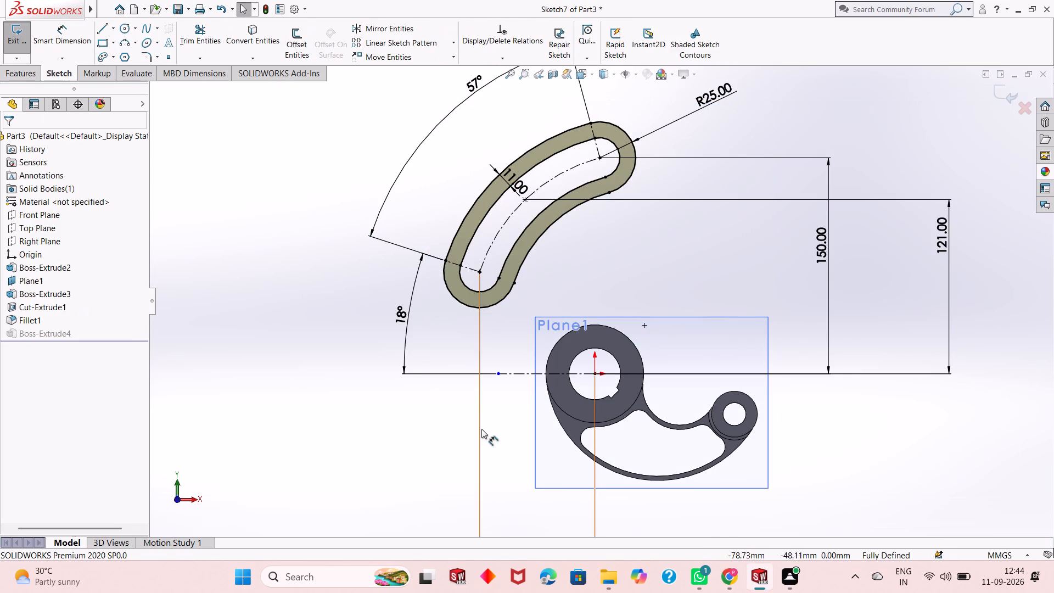
{"action": "scroll", "coordinate": [481, 419], "scroll_direction": "up", "scroll_amount": 2}
{"action": "double_click", "coordinate": [588, 494]}
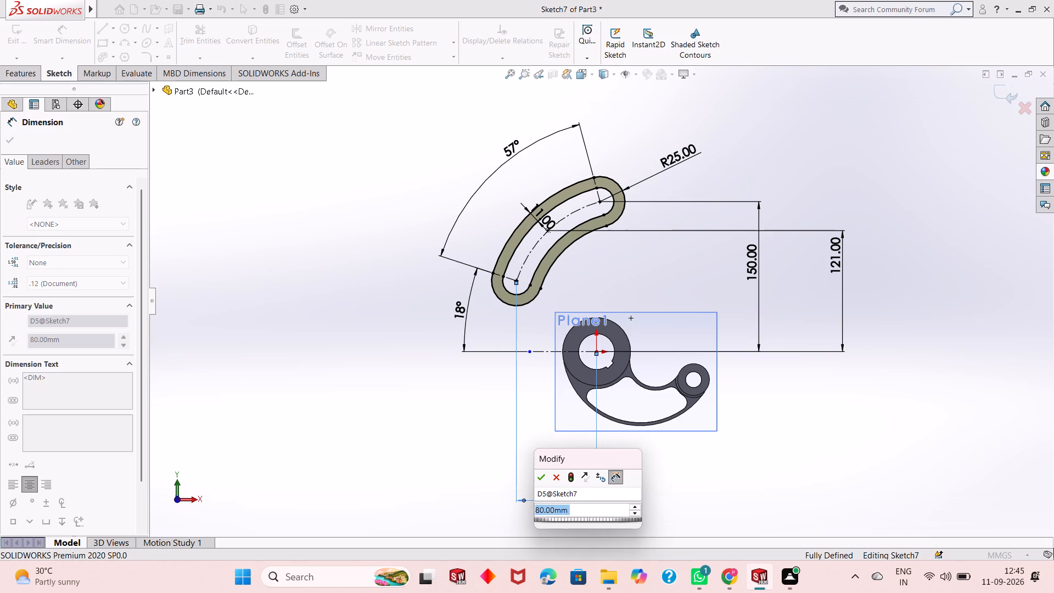
{"action": "type", "text": "60"}
{"action": "key", "text": "Return"}
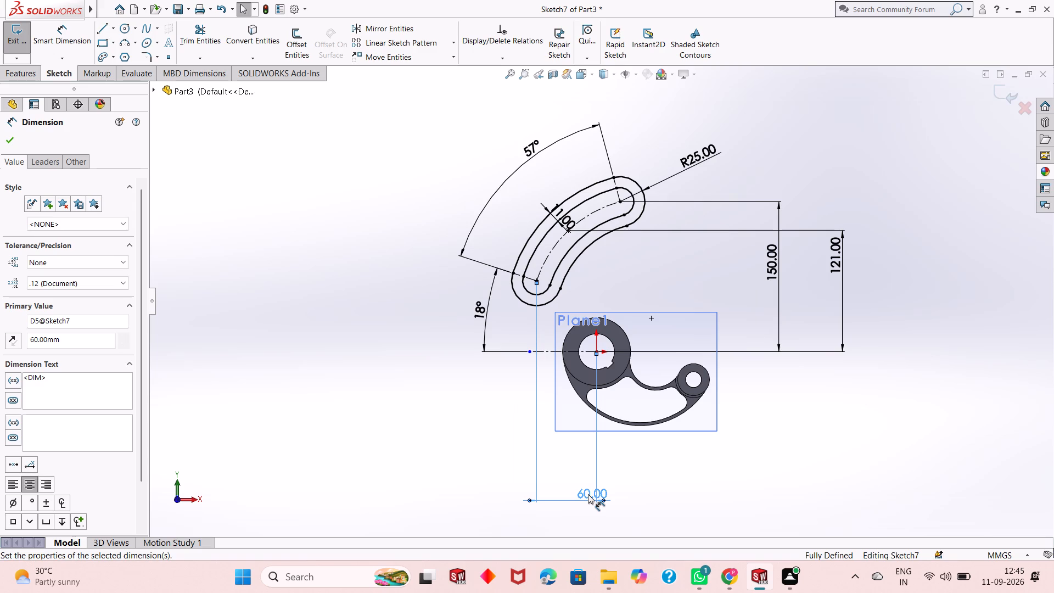
Set the horizontal distance from the origin to the slot's lower end centre to 70 mm.
{"action": "double_click", "coordinate": [588, 494]}
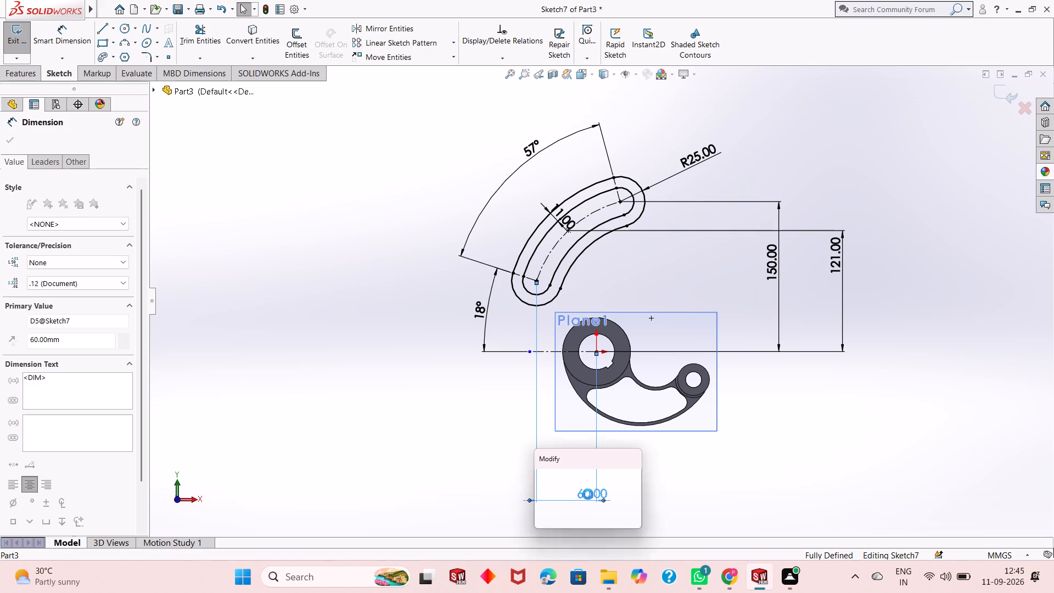
{"action": "type", "text": "70"}
{"action": "key", "text": "Return"}
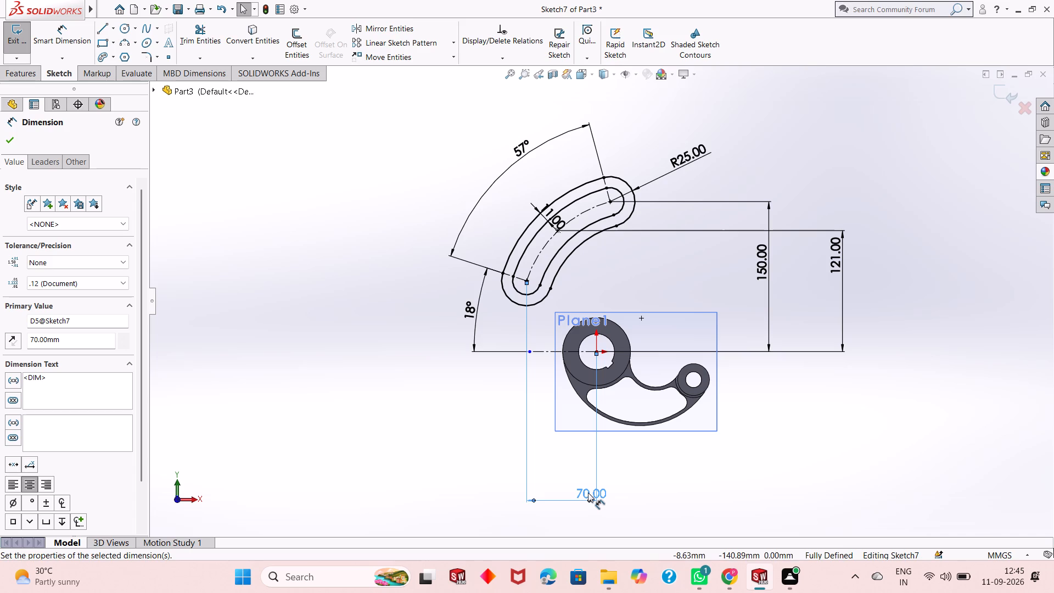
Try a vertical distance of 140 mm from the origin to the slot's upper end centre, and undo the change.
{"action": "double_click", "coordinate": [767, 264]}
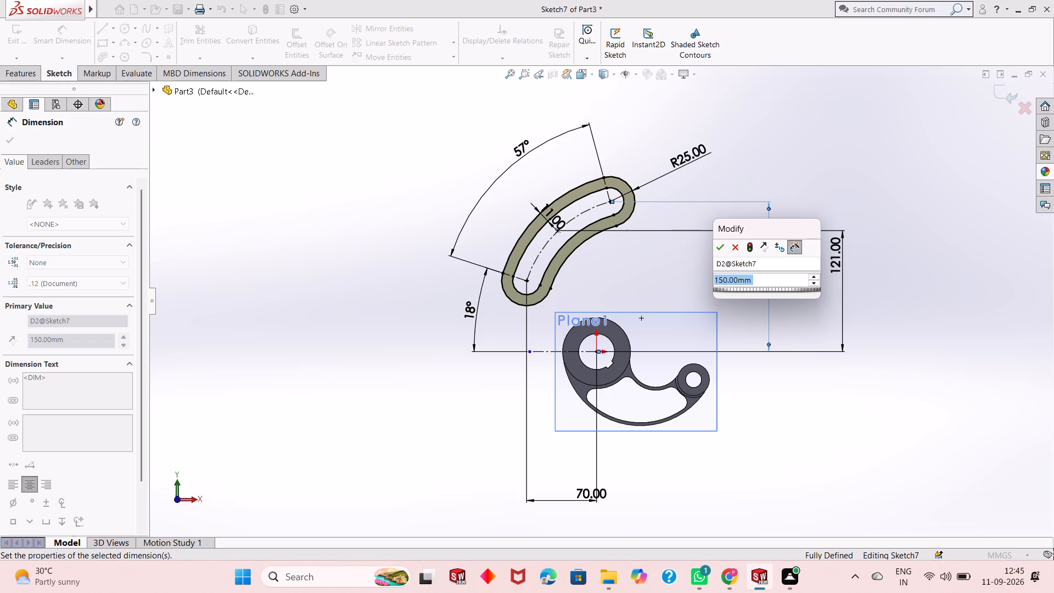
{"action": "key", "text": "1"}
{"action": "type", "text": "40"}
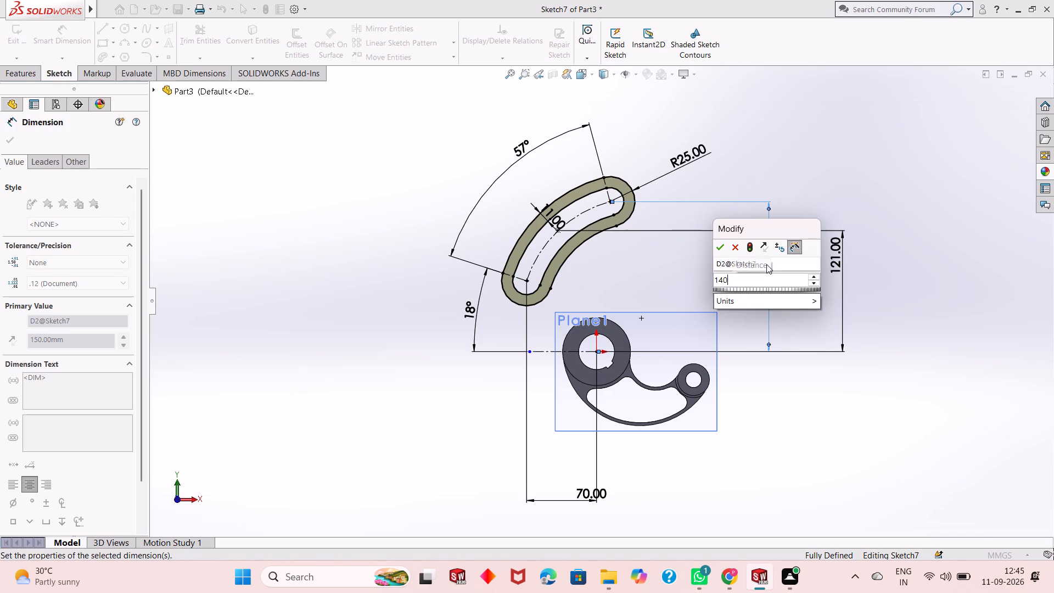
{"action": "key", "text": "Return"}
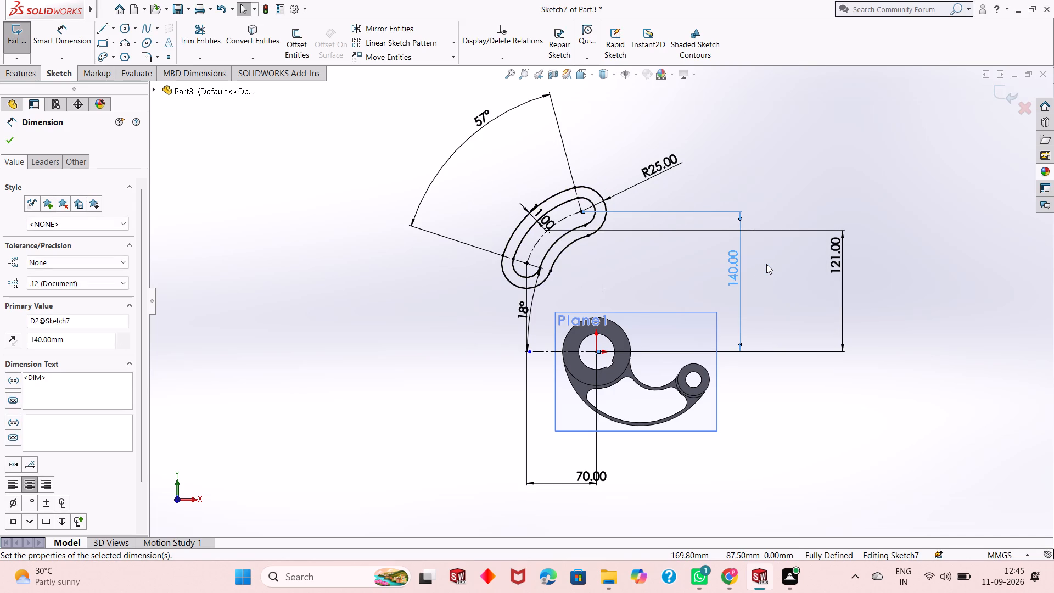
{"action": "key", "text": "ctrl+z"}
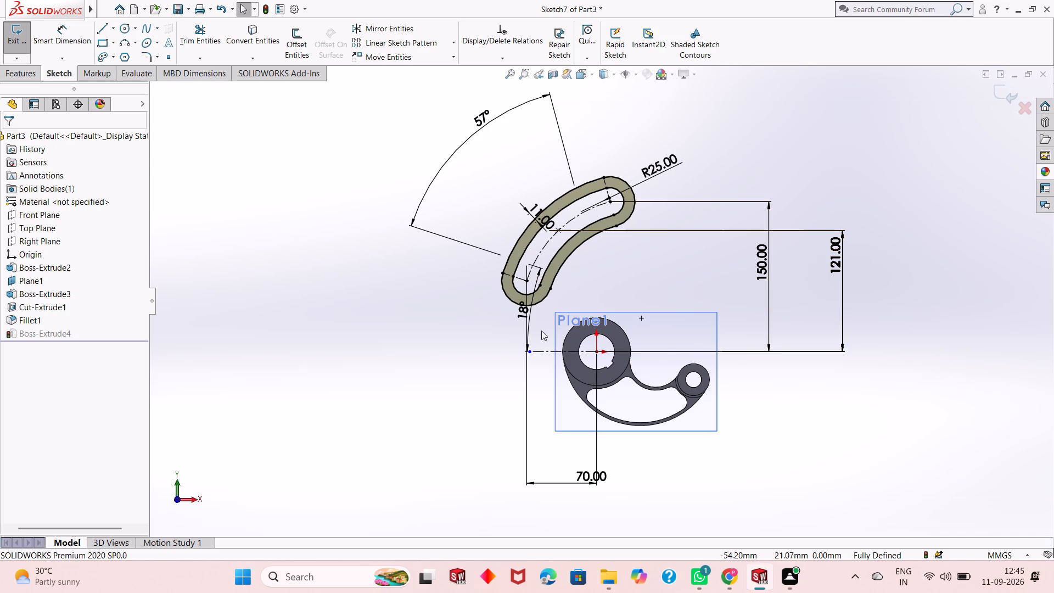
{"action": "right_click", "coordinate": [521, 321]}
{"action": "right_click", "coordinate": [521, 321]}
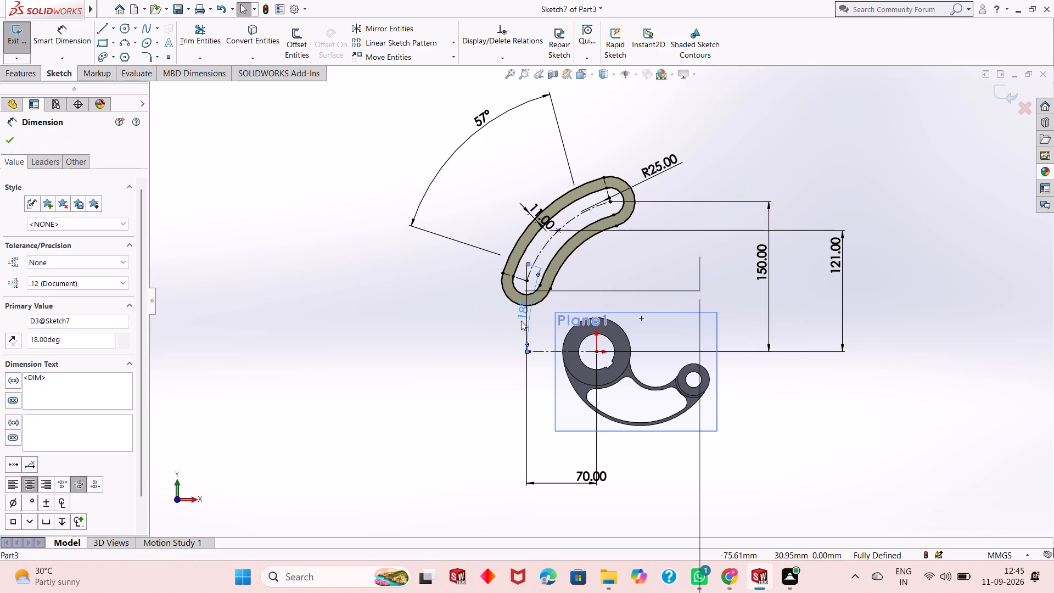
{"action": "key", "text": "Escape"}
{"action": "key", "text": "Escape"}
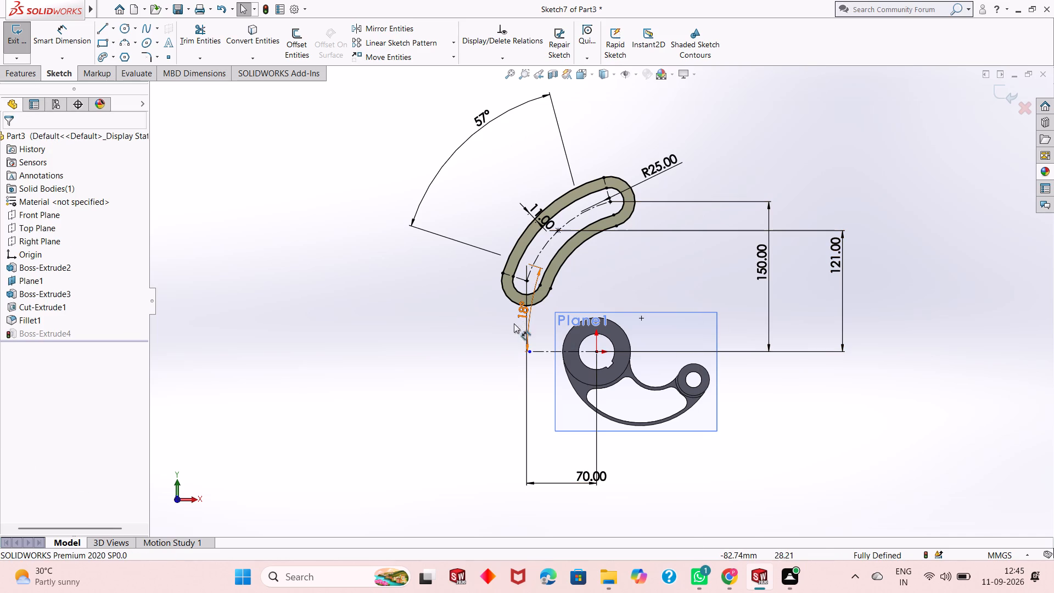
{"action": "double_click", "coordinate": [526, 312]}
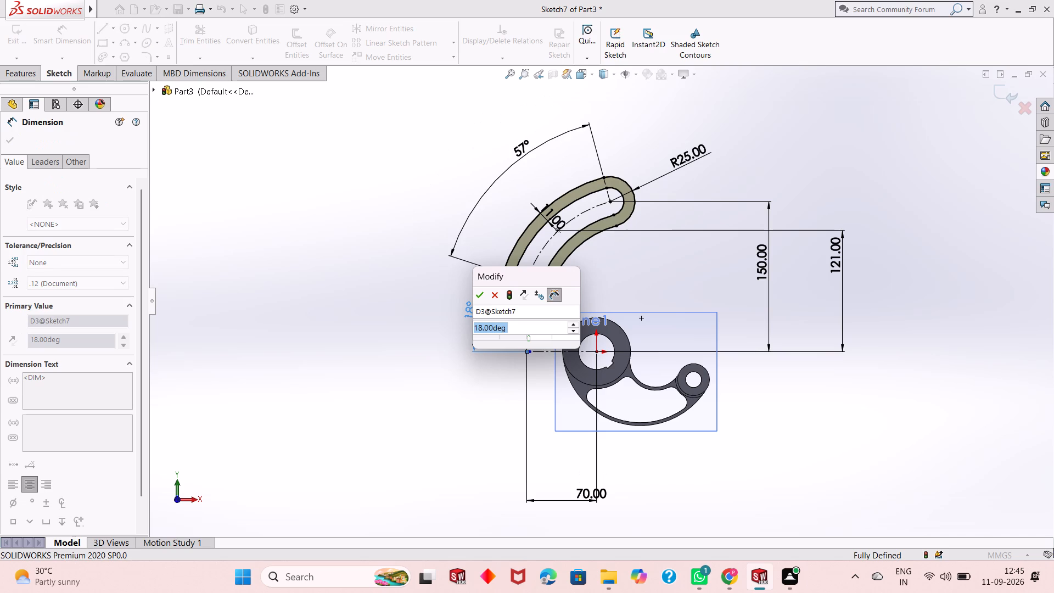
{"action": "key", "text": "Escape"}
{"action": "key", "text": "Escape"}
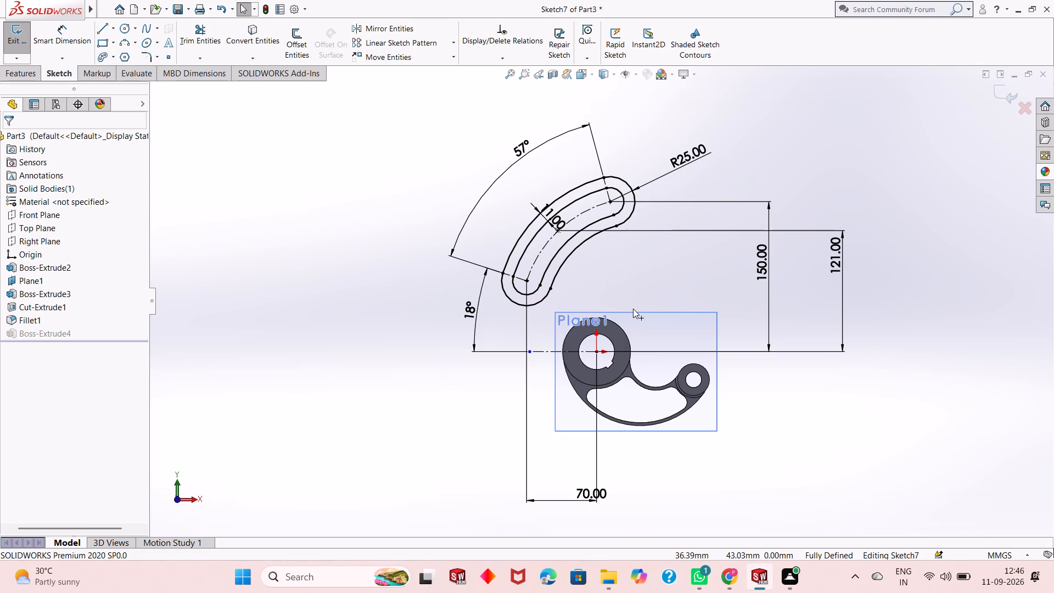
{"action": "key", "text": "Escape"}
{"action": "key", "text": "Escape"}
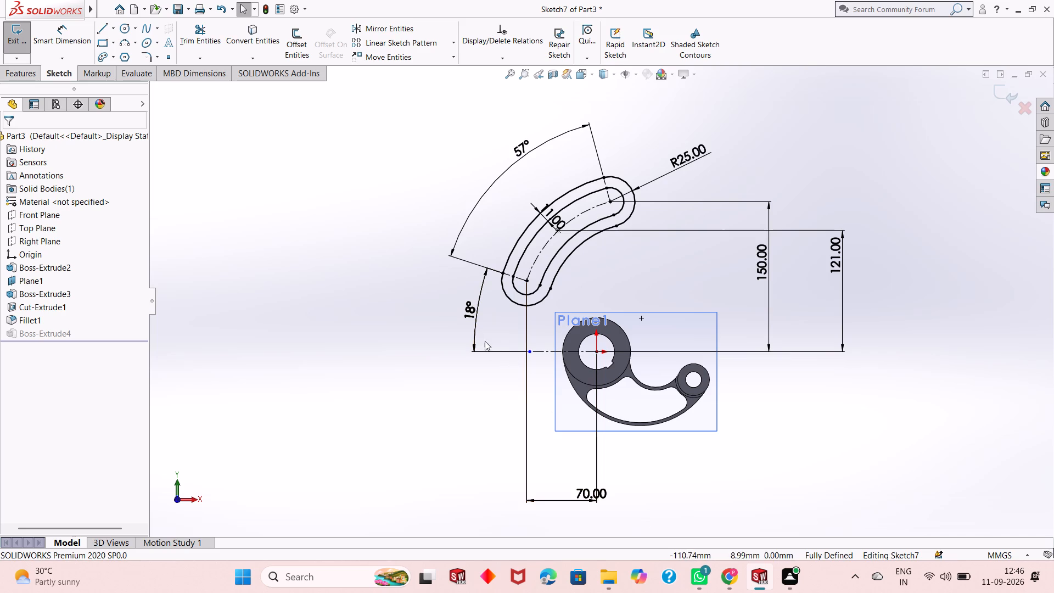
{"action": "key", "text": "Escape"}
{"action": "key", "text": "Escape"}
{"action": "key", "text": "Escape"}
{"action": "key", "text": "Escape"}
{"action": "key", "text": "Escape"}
Delete the 18° angle dimension between the slot's lower end and the horizontal centreline.
{"action": "right_click", "coordinate": [473, 316]}
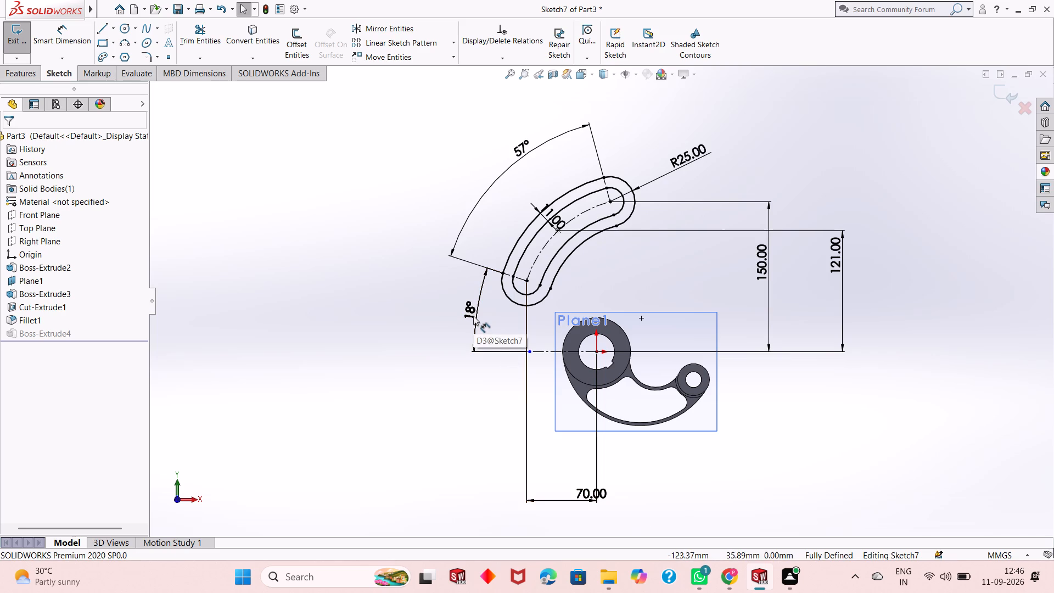
{"action": "left_click", "coordinate": [515, 428]}
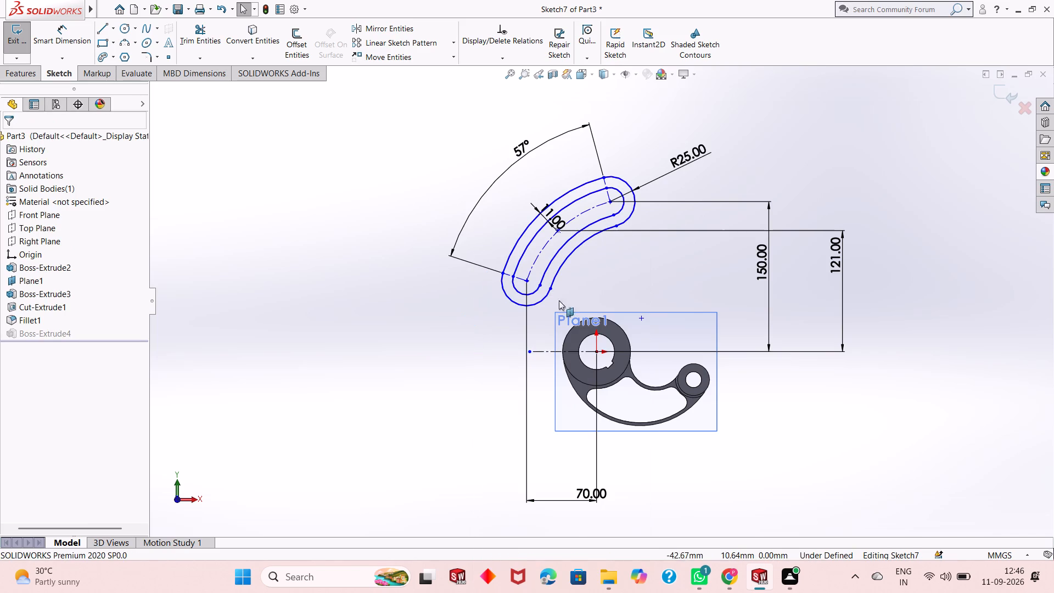
Set the vertical distance from the origin to the slot's upper end centre to 140 mm.
{"action": "double_click", "coordinate": [769, 273]}
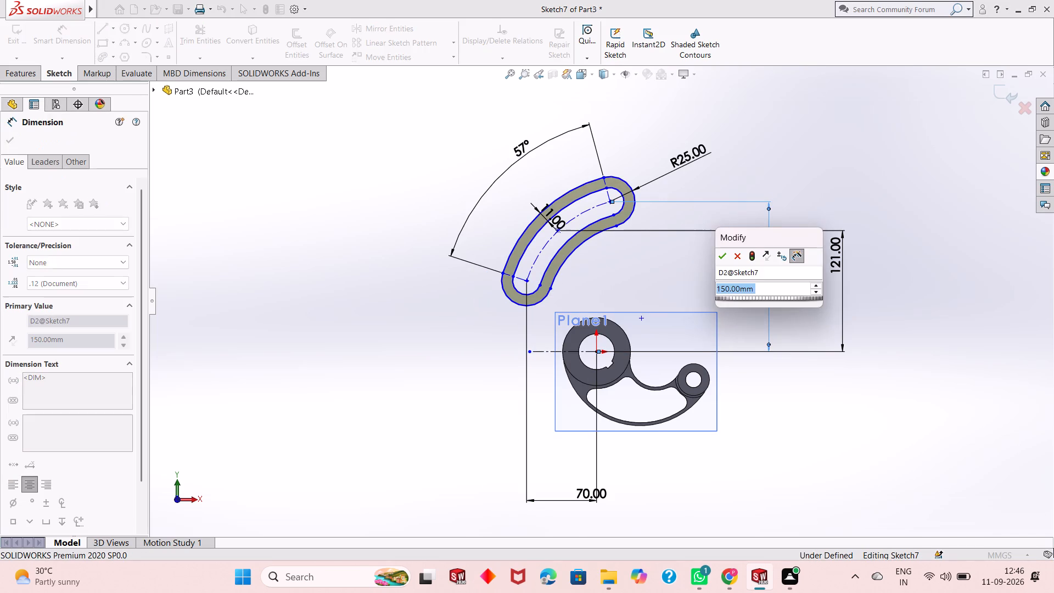
{"action": "type", "text": "140"}
{"action": "key", "text": "Return"}
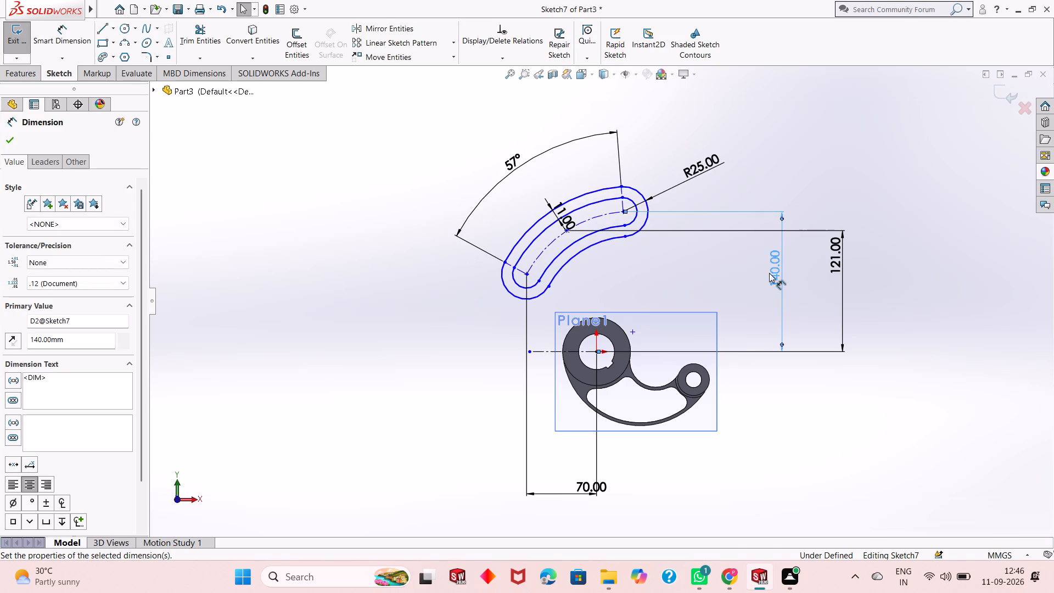
Dimension the angle between the construction line at the slot's lower end and the horizontal centreline through the origin as 18°.
{"action": "left_click", "coordinate": [72, 38]}
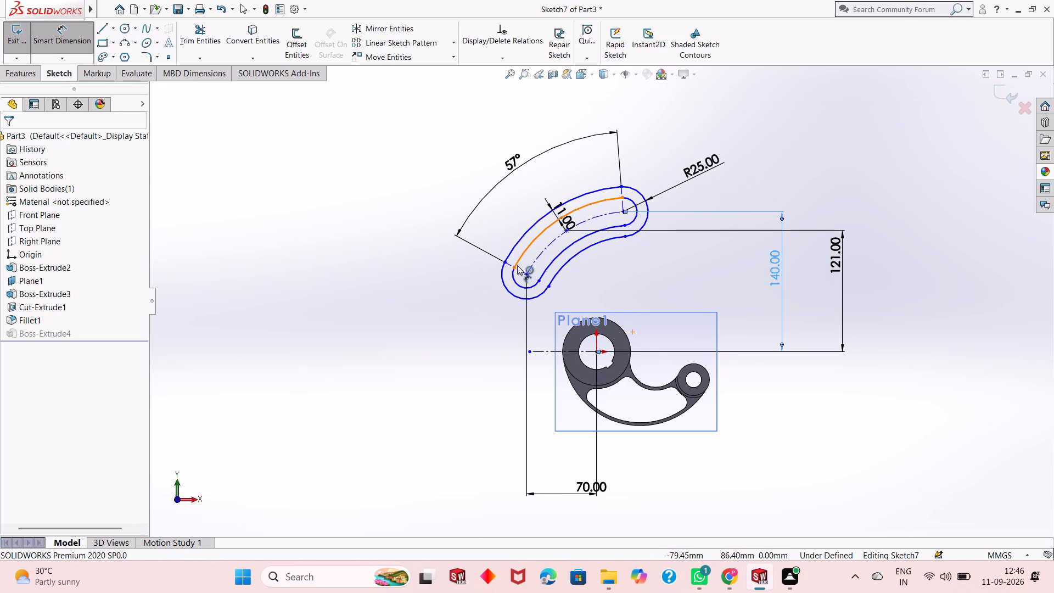
{"action": "left_click", "coordinate": [520, 271]}
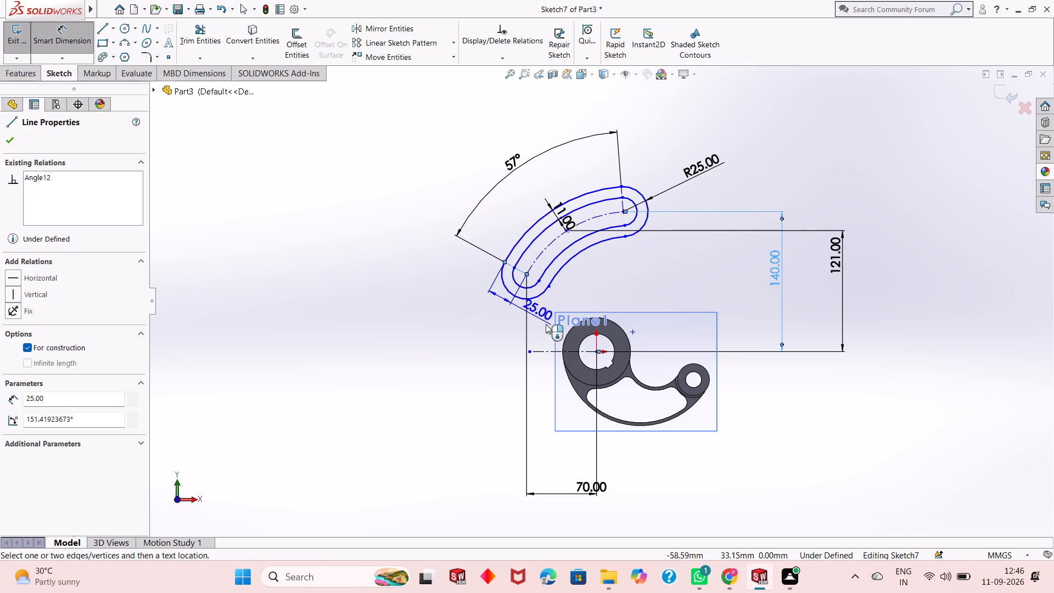
{"action": "left_click", "coordinate": [547, 353]}
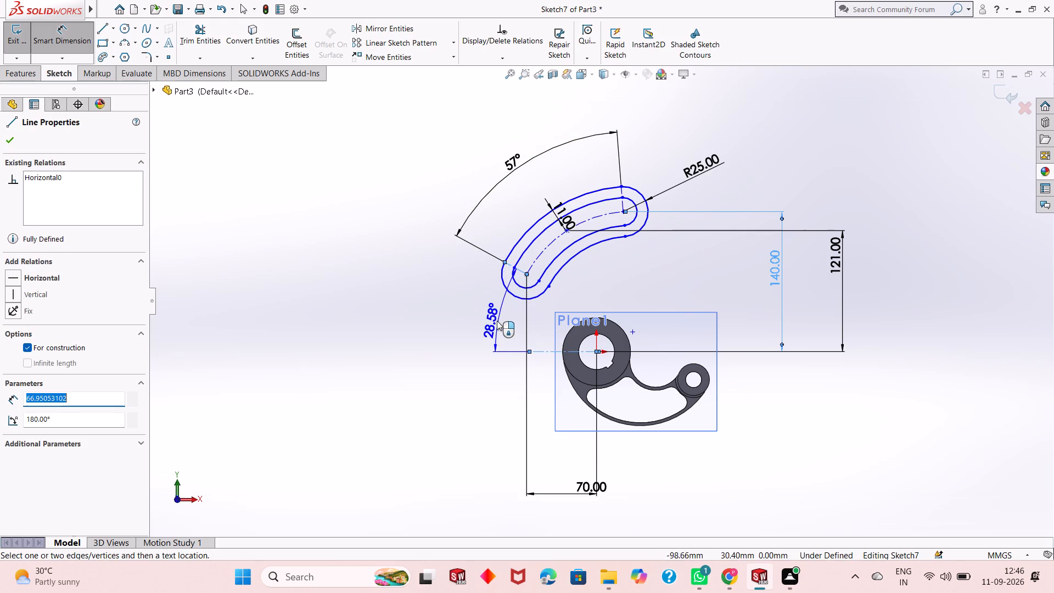
{"action": "left_click", "coordinate": [496, 320]}
{"action": "type", "text": "18"}
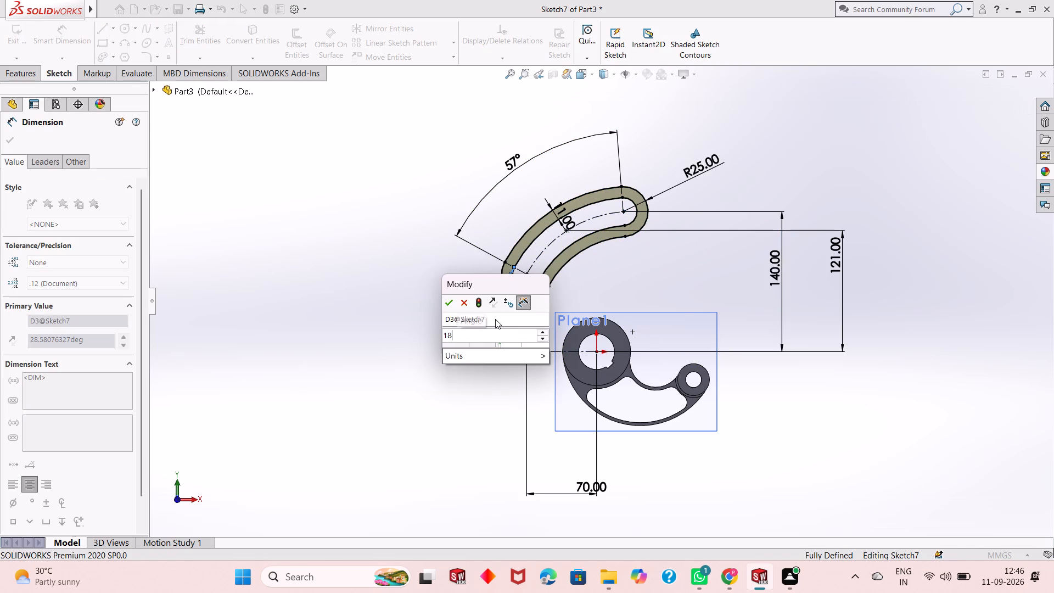
{"action": "key", "text": "Return"}
{"action": "key", "text": "Escape"}
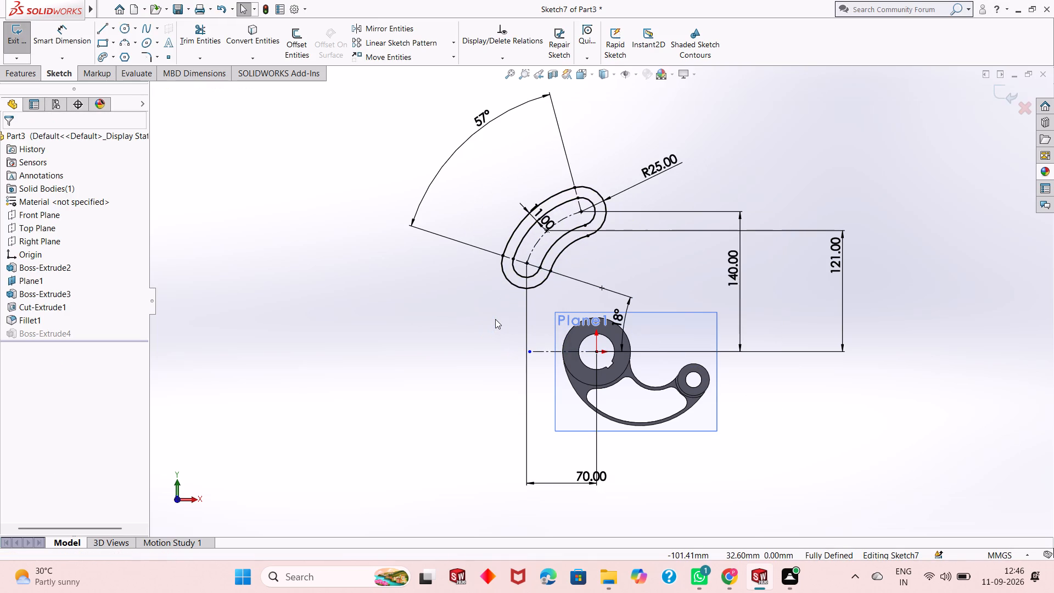
Undo the slot sketch's 18° angle dimension and the change of the upper end centre's vertical distance to 140 mm.
{"action": "key", "text": "ctrl+z"}
{"action": "key", "text": "ctrl+z"}
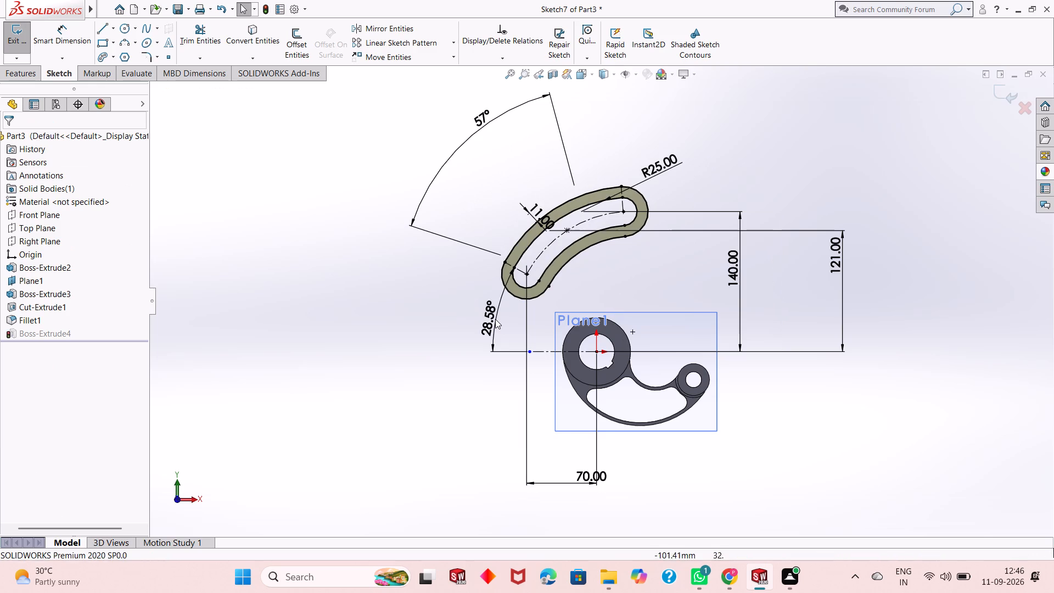
{"action": "key", "text": "ctrl+z"}
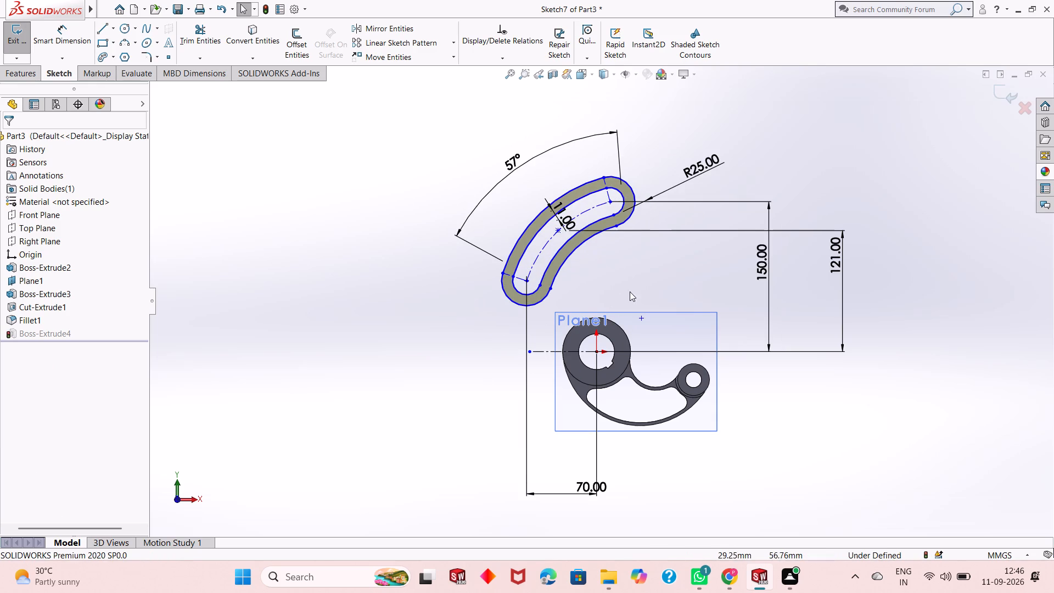
{"action": "key", "text": "Escape"}
{"action": "key", "text": "Escape"}
{"action": "key", "text": "Escape"}
{"action": "key", "text": "Escape"}
{"action": "scroll", "coordinate": [565, 307], "scroll_direction": "down", "scroll_amount": 1}
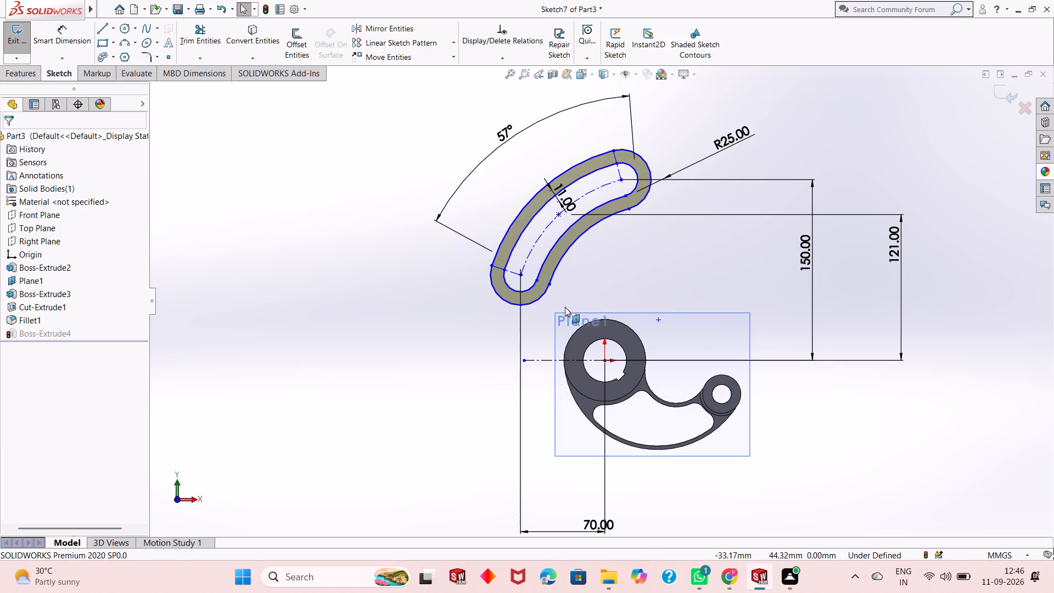
{"action": "key", "text": "Escape"}
{"action": "key", "text": "Escape"}
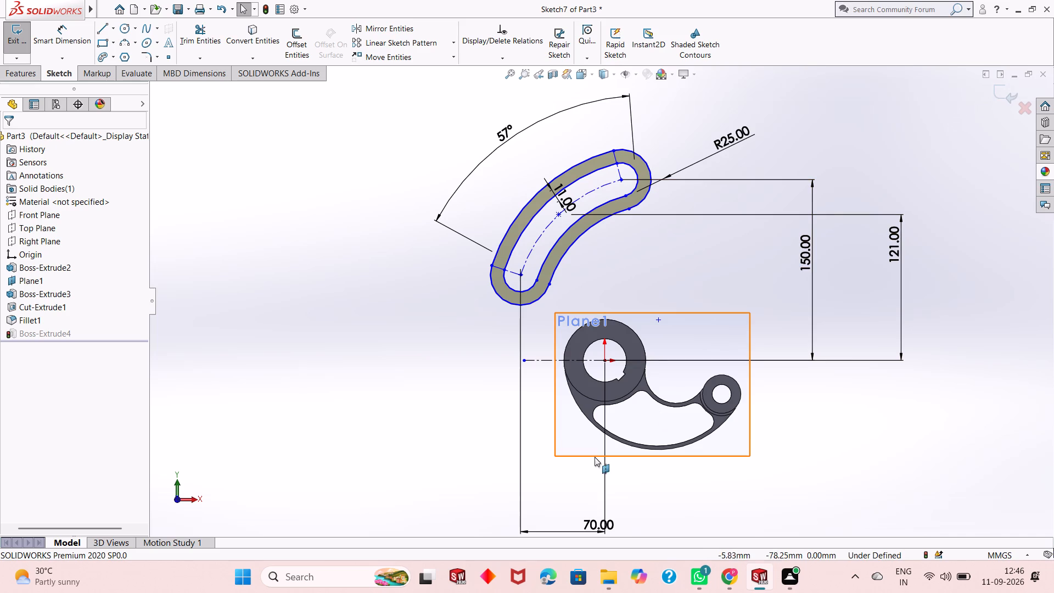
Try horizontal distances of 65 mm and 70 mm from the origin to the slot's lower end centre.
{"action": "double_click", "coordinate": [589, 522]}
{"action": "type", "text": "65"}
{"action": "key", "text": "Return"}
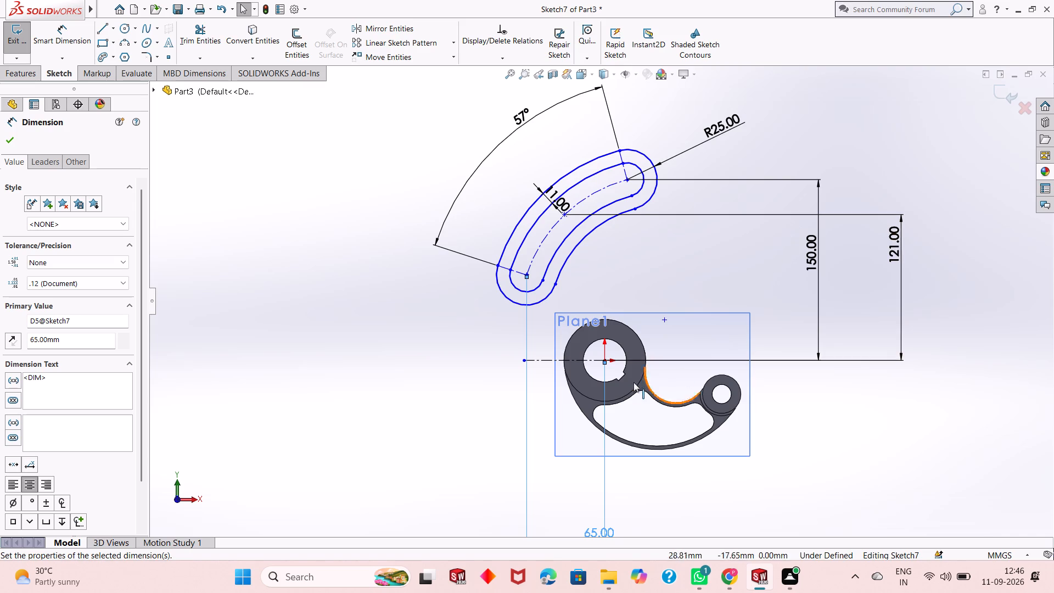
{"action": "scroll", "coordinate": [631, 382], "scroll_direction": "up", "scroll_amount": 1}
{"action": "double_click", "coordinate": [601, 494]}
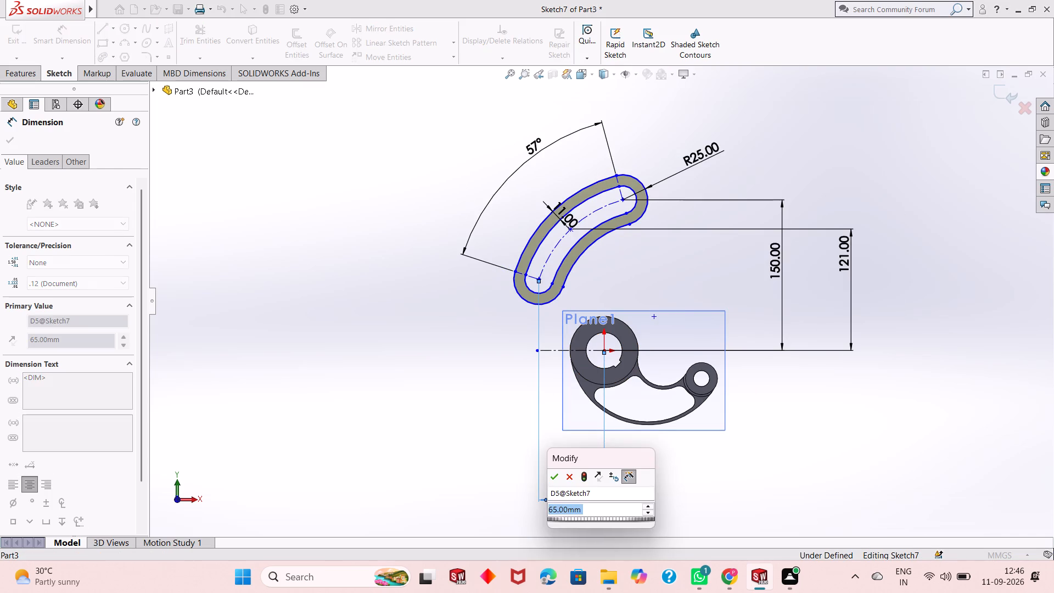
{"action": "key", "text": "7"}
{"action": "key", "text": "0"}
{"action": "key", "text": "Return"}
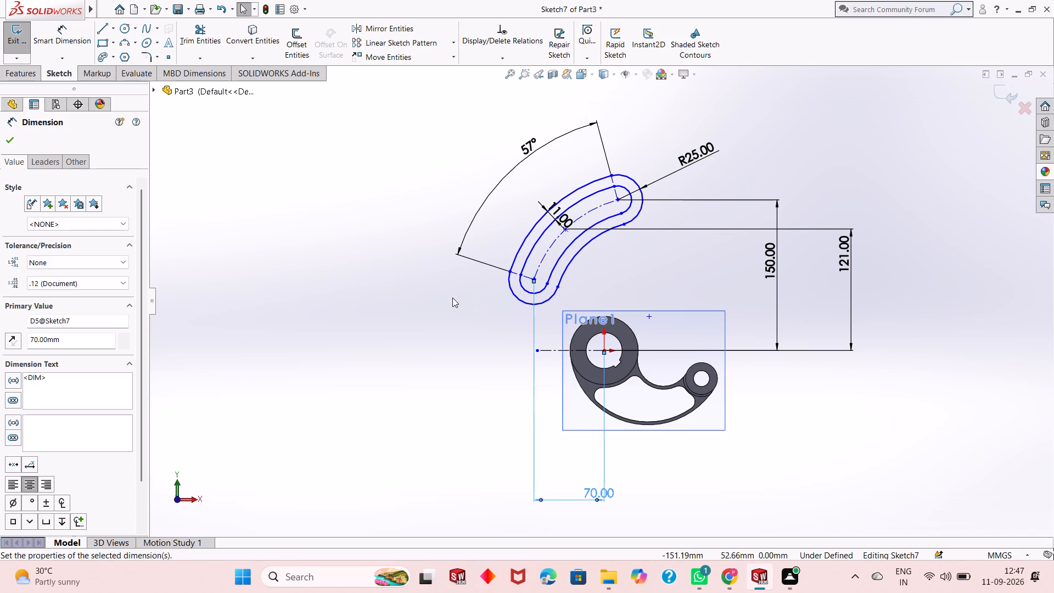
Undo the recent horizontal distance edits of the slot together with the deletion of its 18° angle dimension.
{"action": "key", "text": "ctrl+z"}
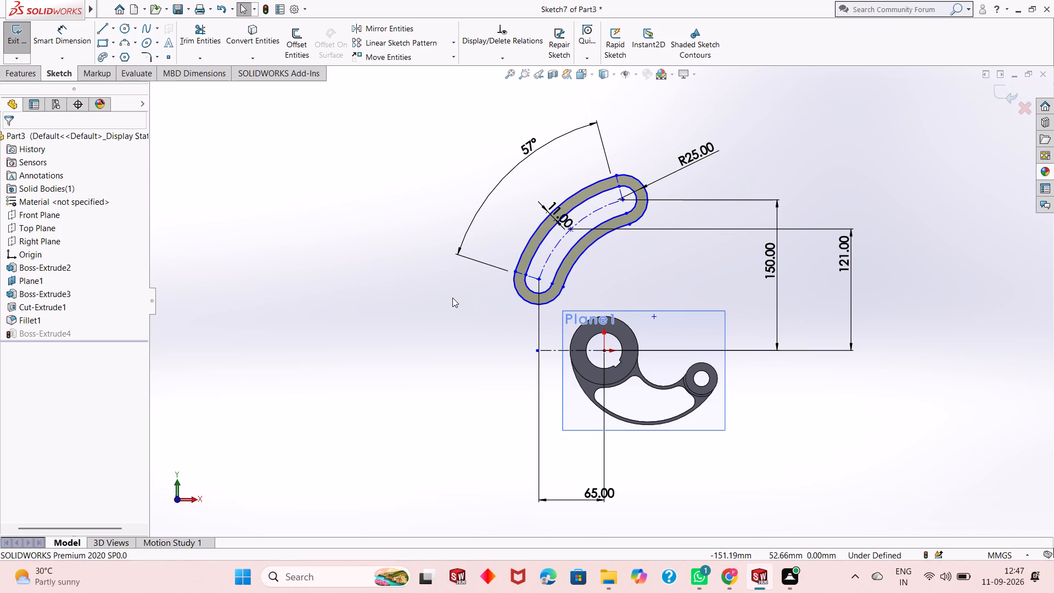
{"action": "key", "text": "ctrl+z"}
{"action": "key", "text": "ctrl+z"}
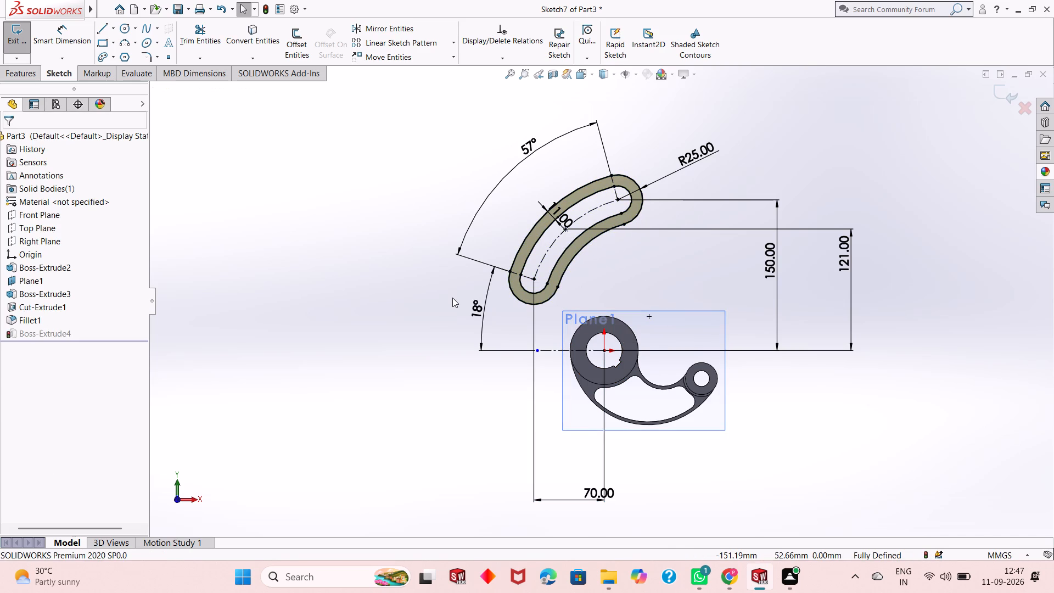
{"action": "key", "text": "ctrl+z"}
{"action": "key", "text": "ctrl+z"}
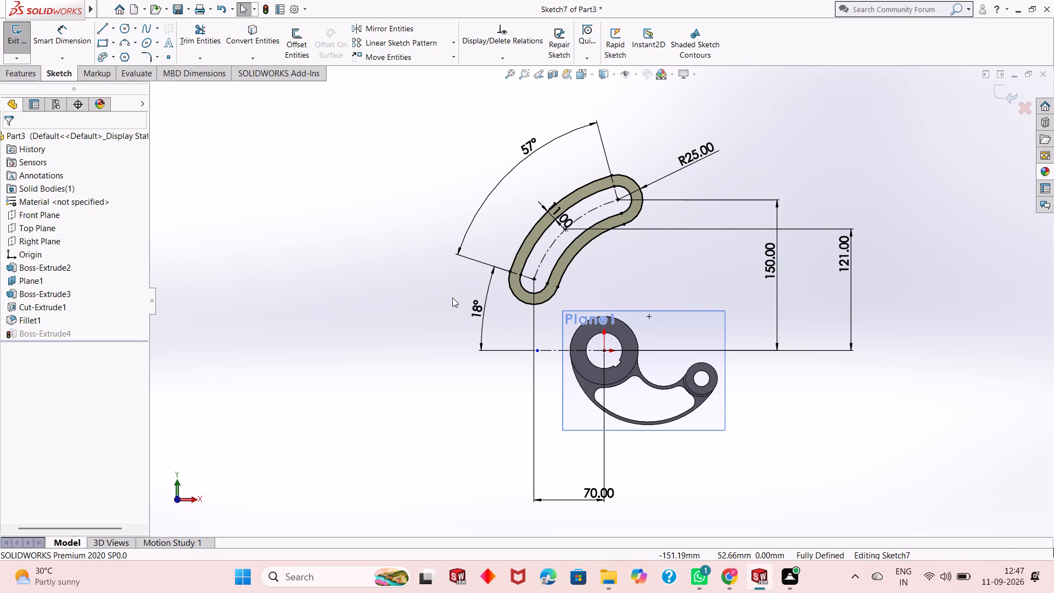
{"action": "key", "text": "ctrl+z"}
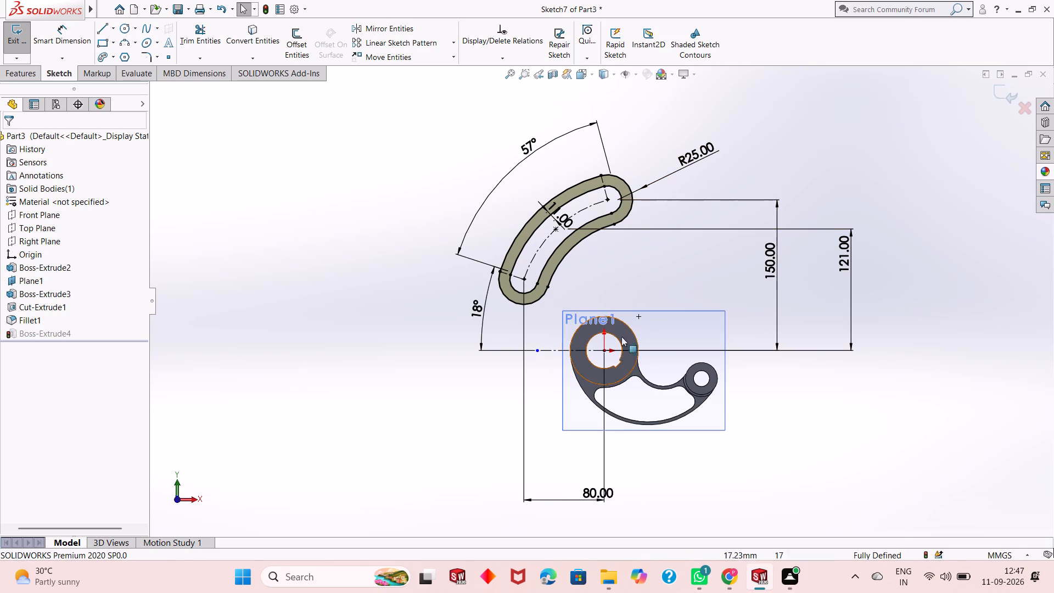
Set the horizontal distance from the origin to the slot's lower end centre to 70 mm and exit the sketch.
{"action": "double_click", "coordinate": [596, 492]}
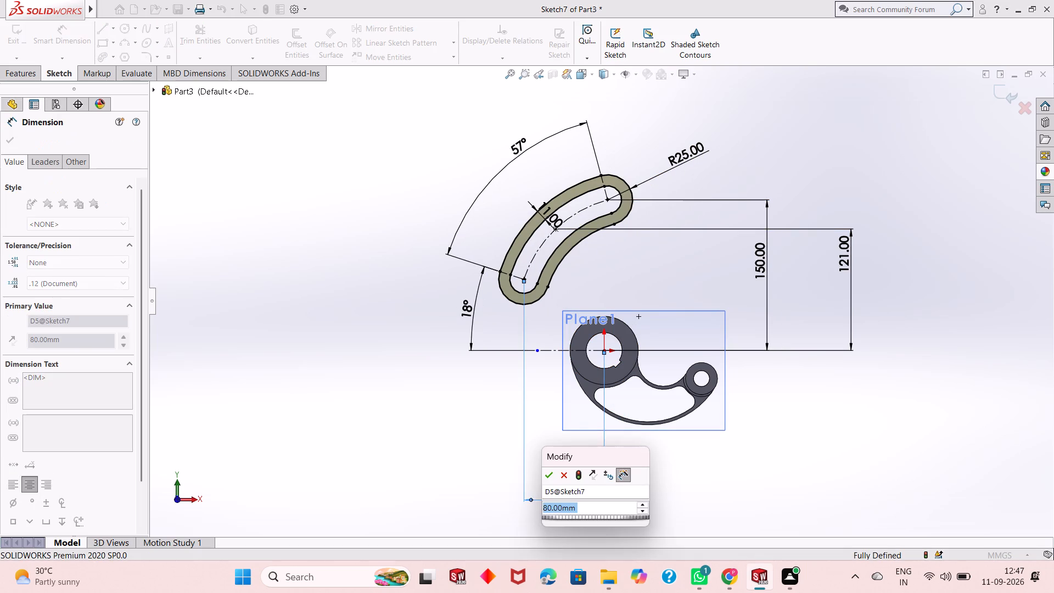
{"action": "type", "text": "70"}
{"action": "key", "text": "Return"}
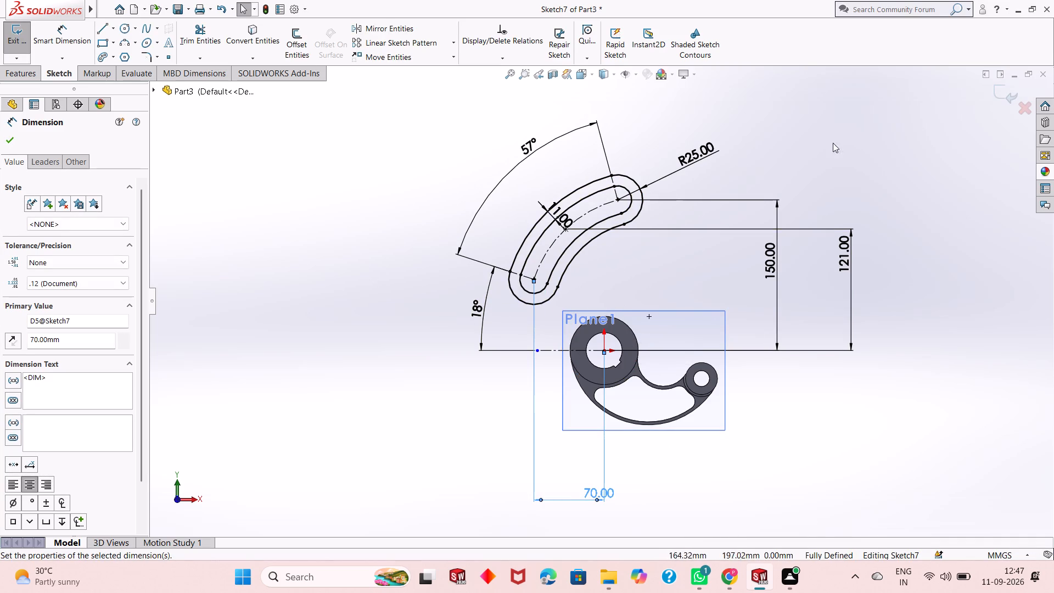
{"action": "left_click", "coordinate": [996, 97]}
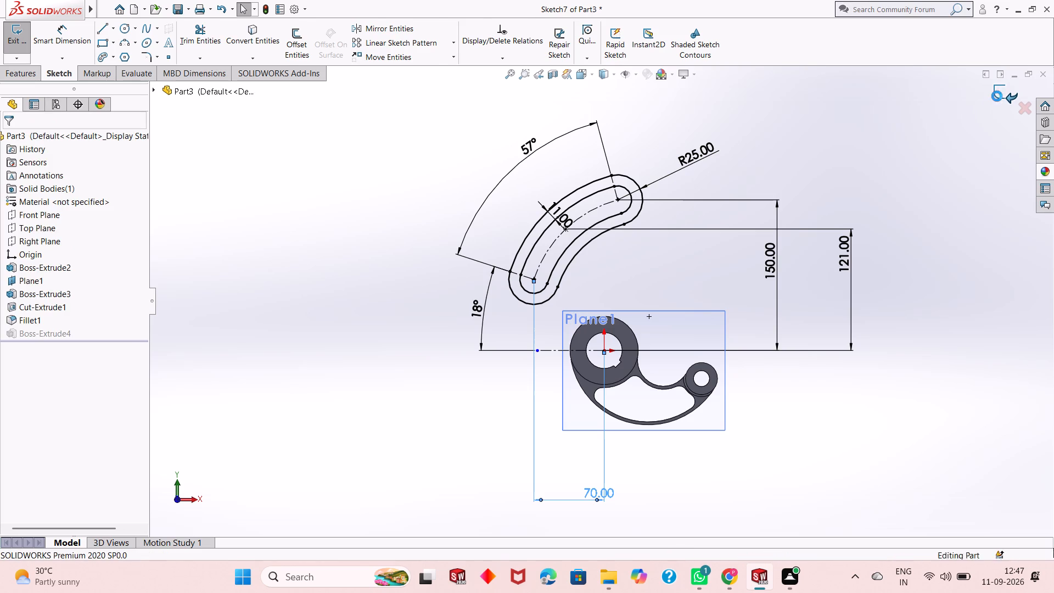
Start a sketch on Plane1 with a 26 mm radius three-point arc from the slot body's lower end to the large ring's outer edge.
{"action": "scroll", "coordinate": [595, 260], "scroll_direction": "down", "scroll_amount": 2}
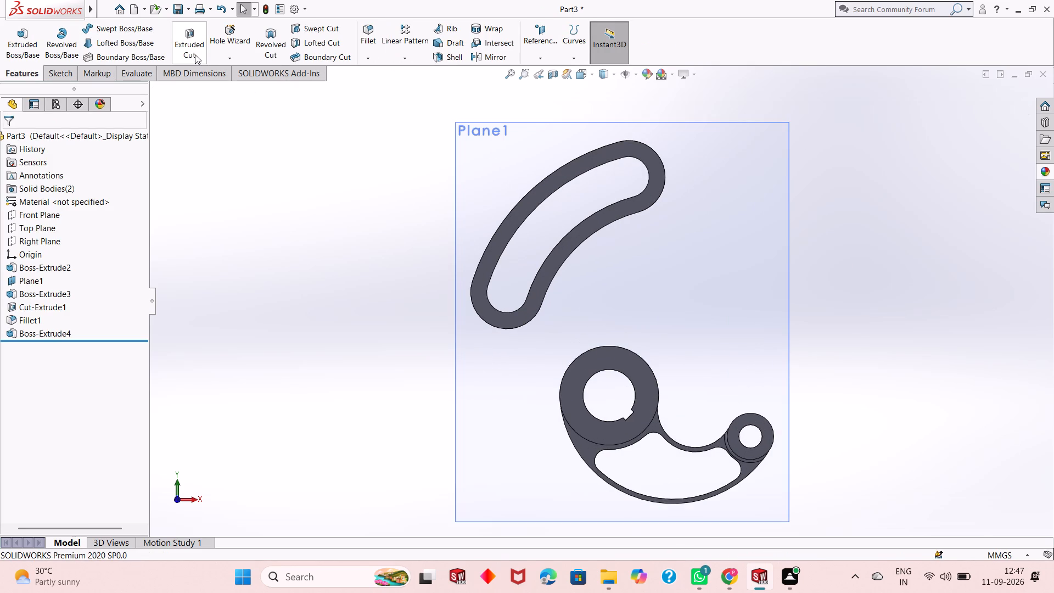
{"action": "left_click", "coordinate": [75, 79]}
{"action": "left_click", "coordinate": [767, 222]}
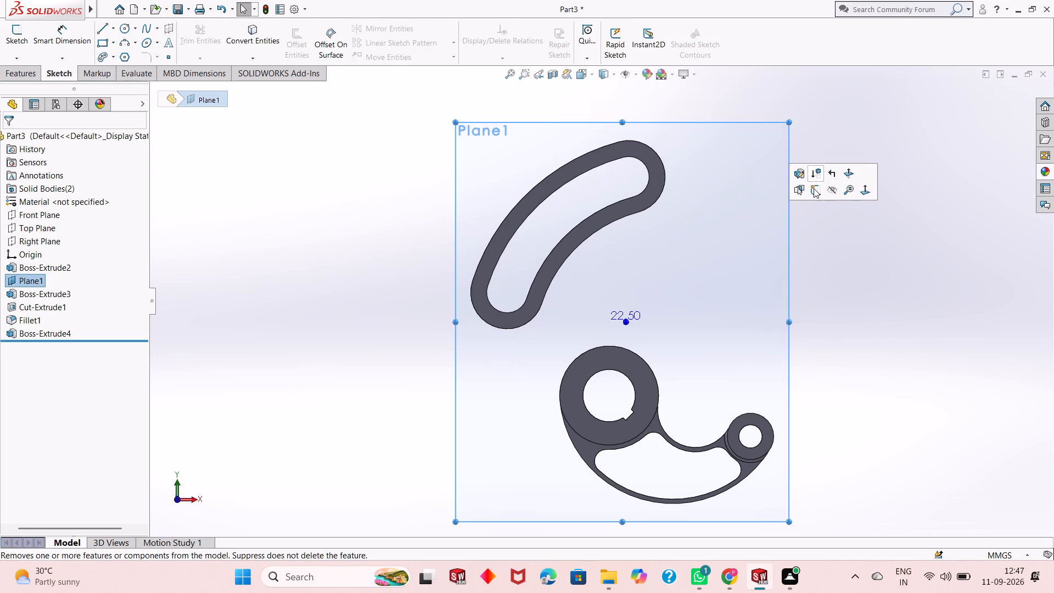
{"action": "left_click", "coordinate": [814, 191]}
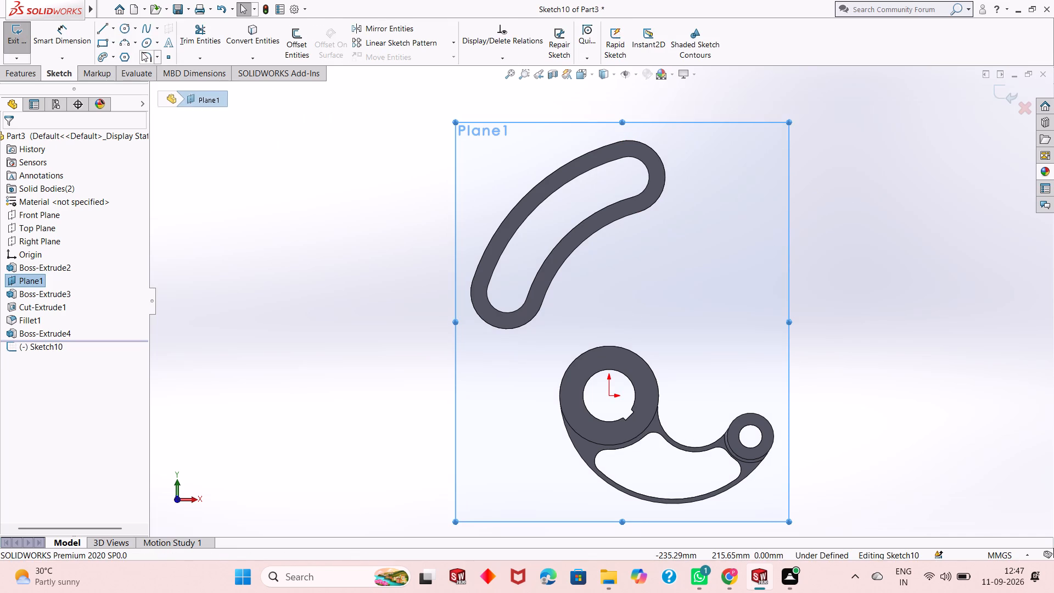
{"action": "left_click", "coordinate": [124, 46]}
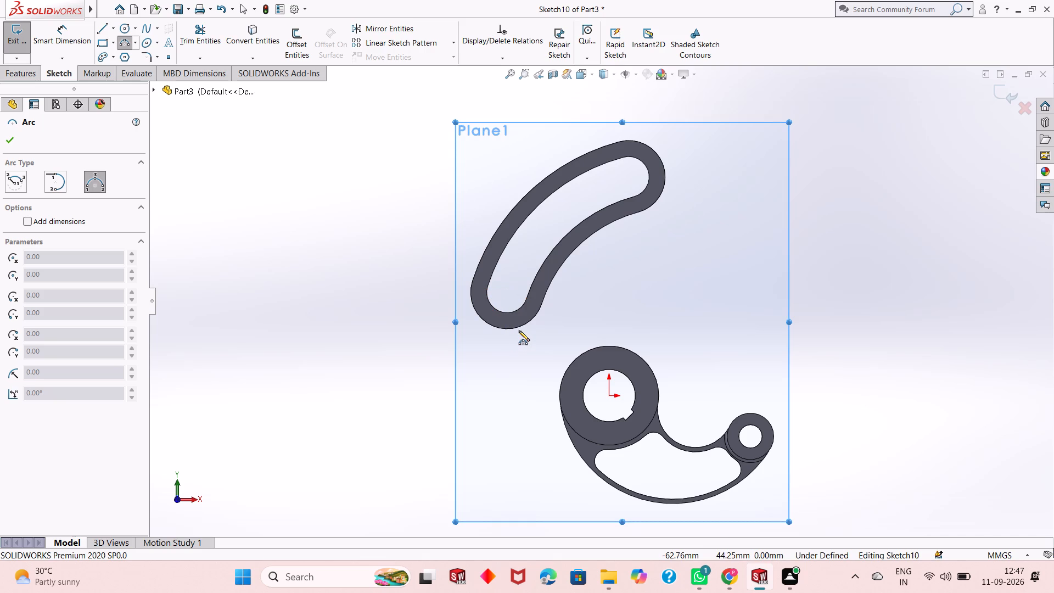
{"action": "left_click", "coordinate": [517, 329]}
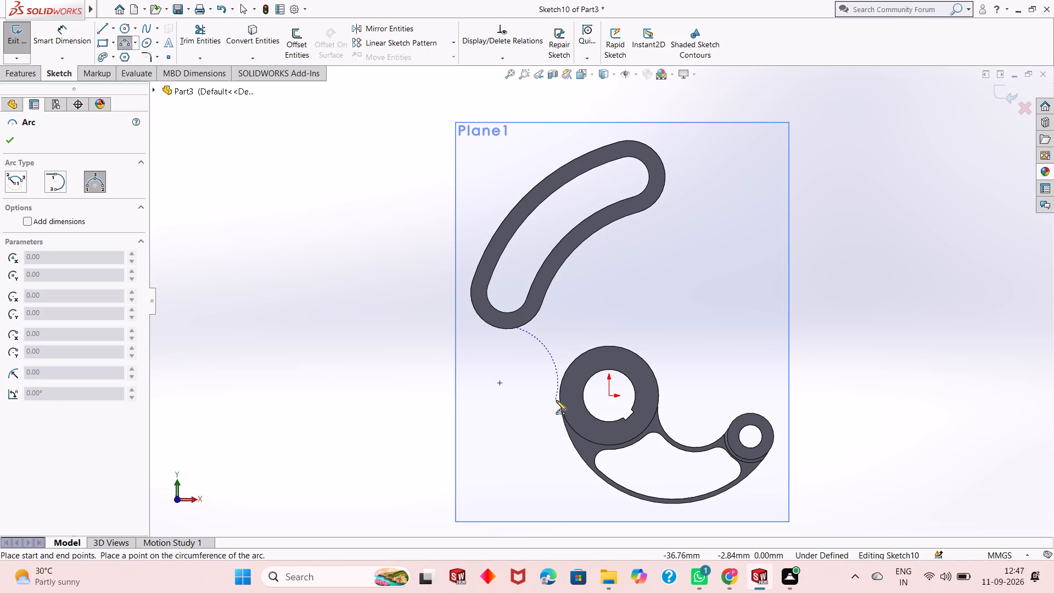
{"action": "left_click", "coordinate": [559, 393]}
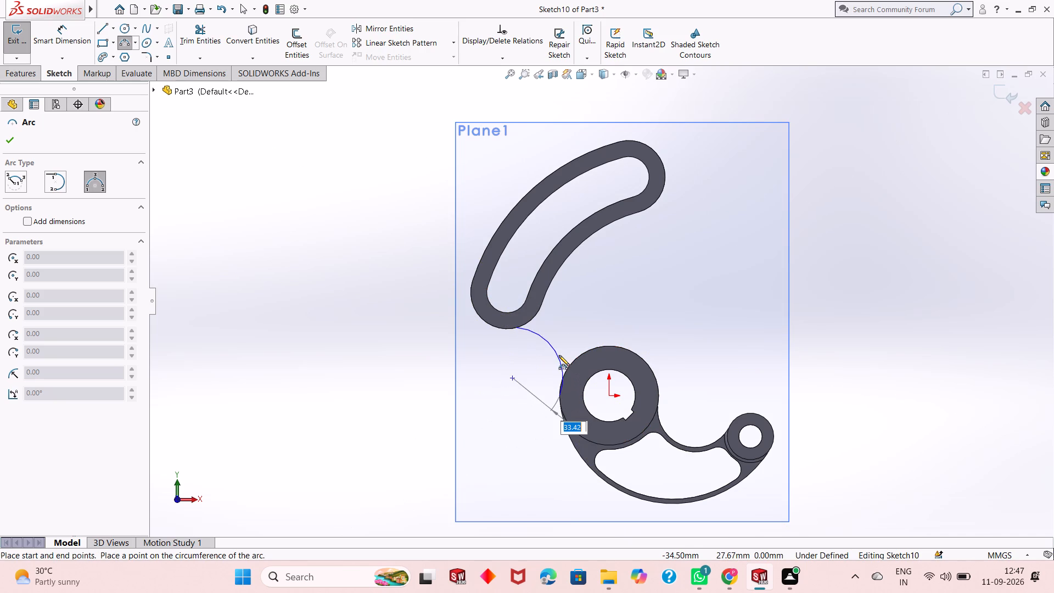
{"action": "type", "text": "26"}
{"action": "key", "text": "Return"}
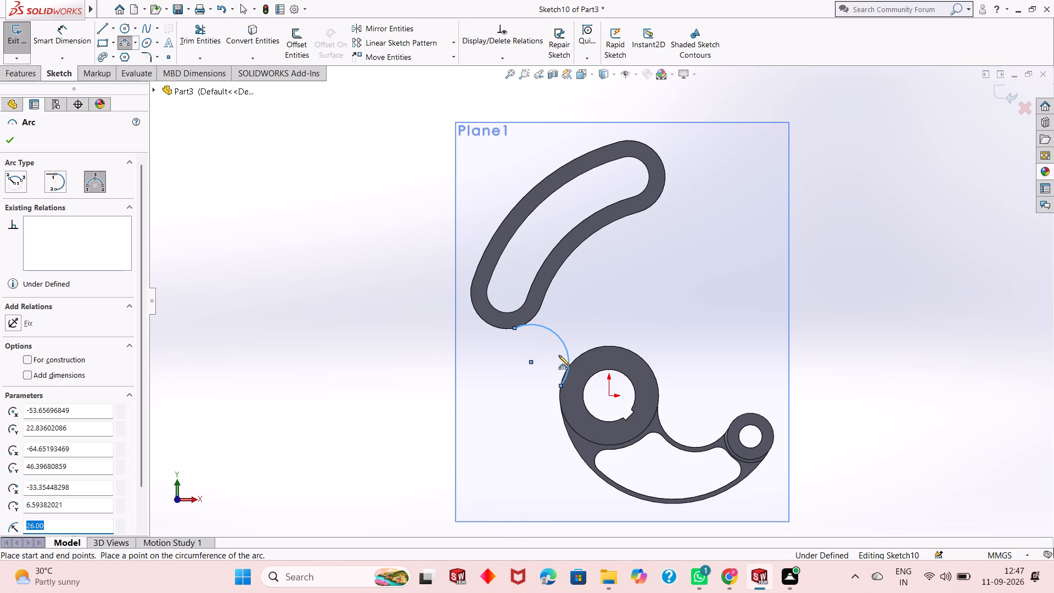
{"action": "left_click", "coordinate": [13, 141]}
Dimension the connecting arc's radius as 26 mm.
{"action": "left_click", "coordinate": [70, 42]}
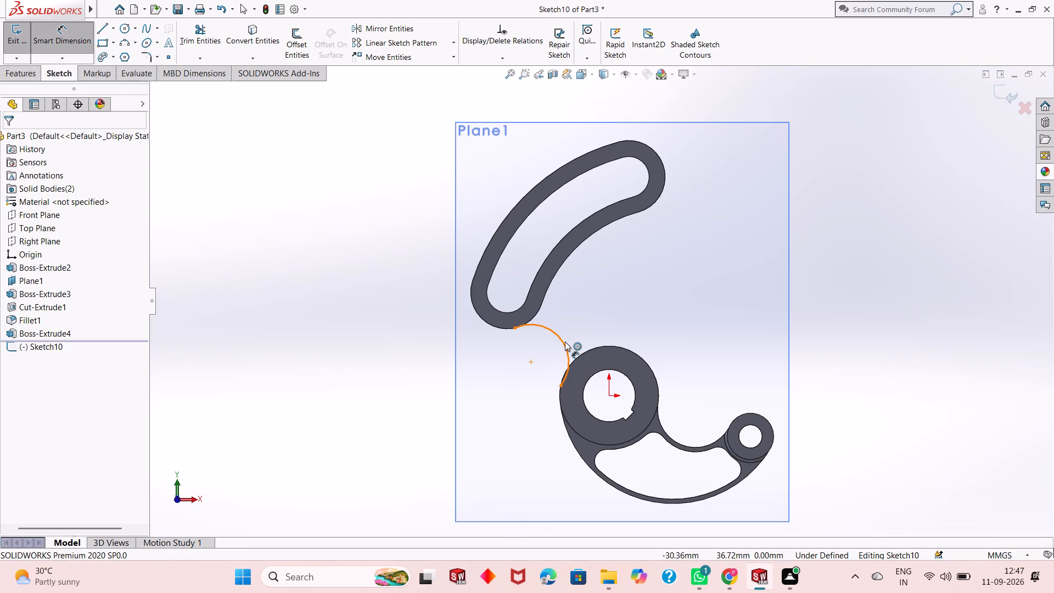
{"action": "left_click", "coordinate": [565, 342]}
{"action": "left_click", "coordinate": [610, 308]}
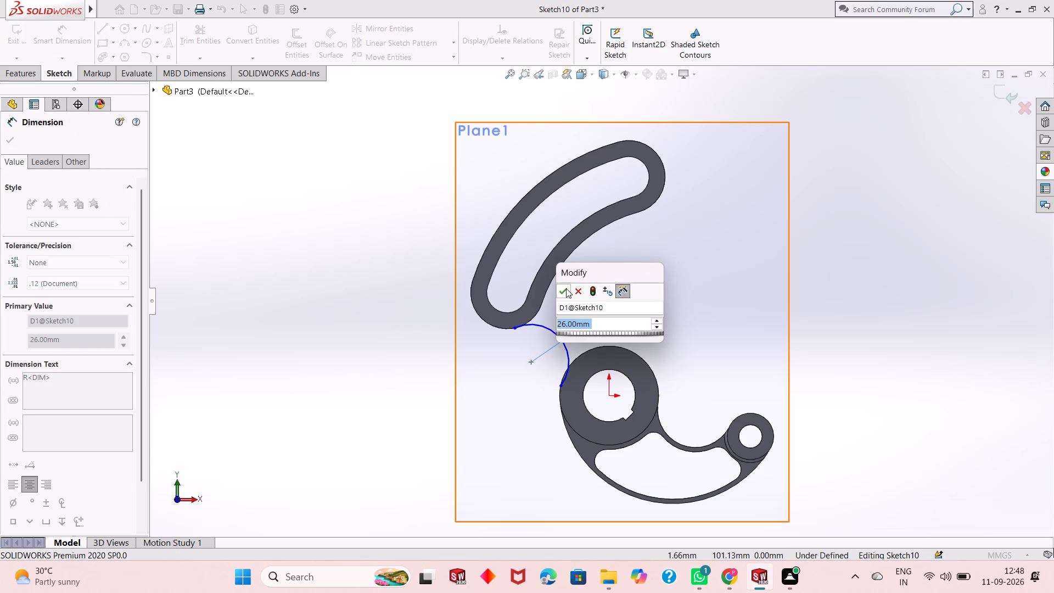
{"action": "left_click", "coordinate": [563, 291]}
{"action": "key", "text": "Escape"}
{"action": "key", "text": "Escape"}
{"action": "key", "text": "Escape"}
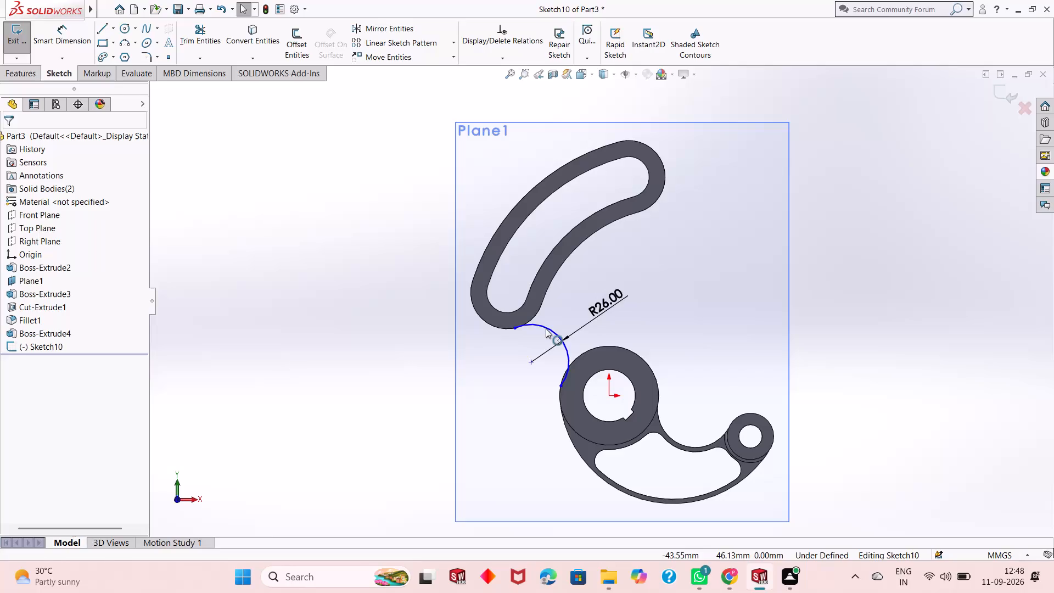
{"action": "key", "text": "Escape"}
Make the R26 arc tangent to the slot body's lower rounded end and to the large ring's outer edge.
{"action": "left_click", "coordinate": [546, 329]}
{"action": "left_click", "coordinate": [494, 328], "text": "ctrl"}
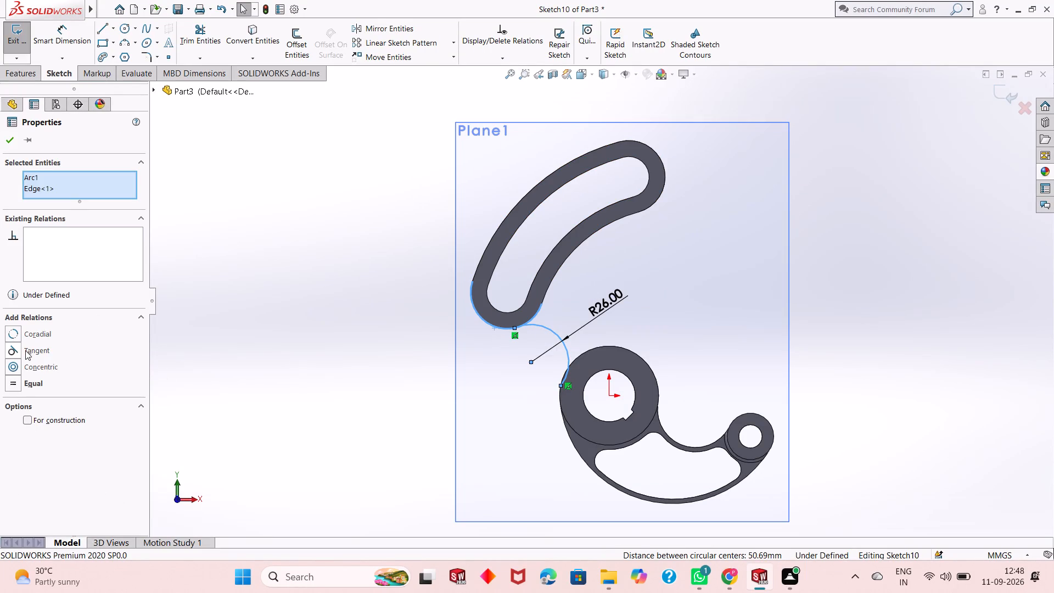
{"action": "left_click", "coordinate": [25, 350]}
{"action": "left_click", "coordinate": [13, 142]}
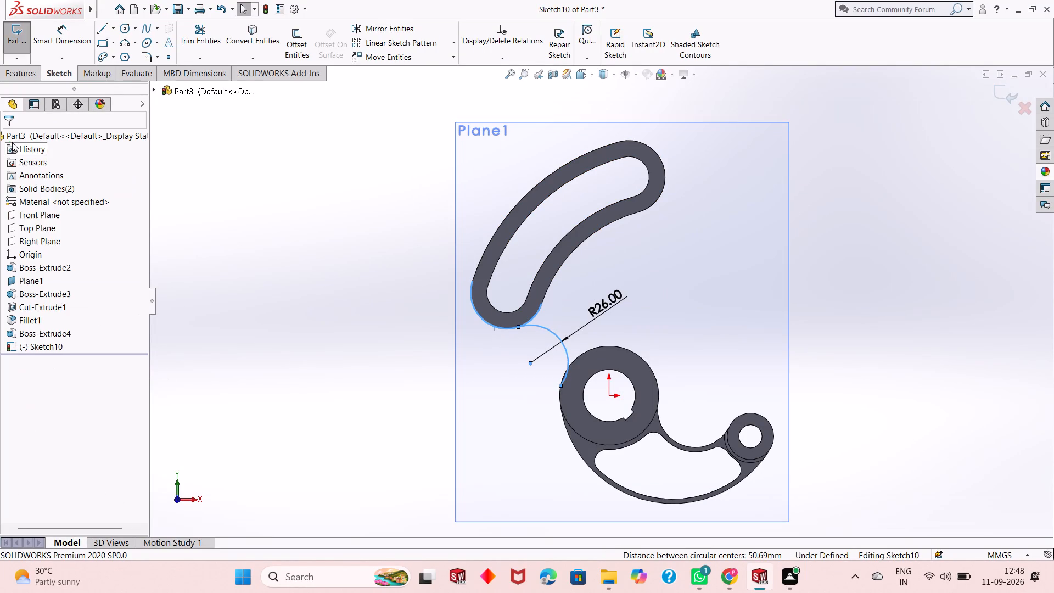
{"action": "left_click", "coordinate": [566, 349]}
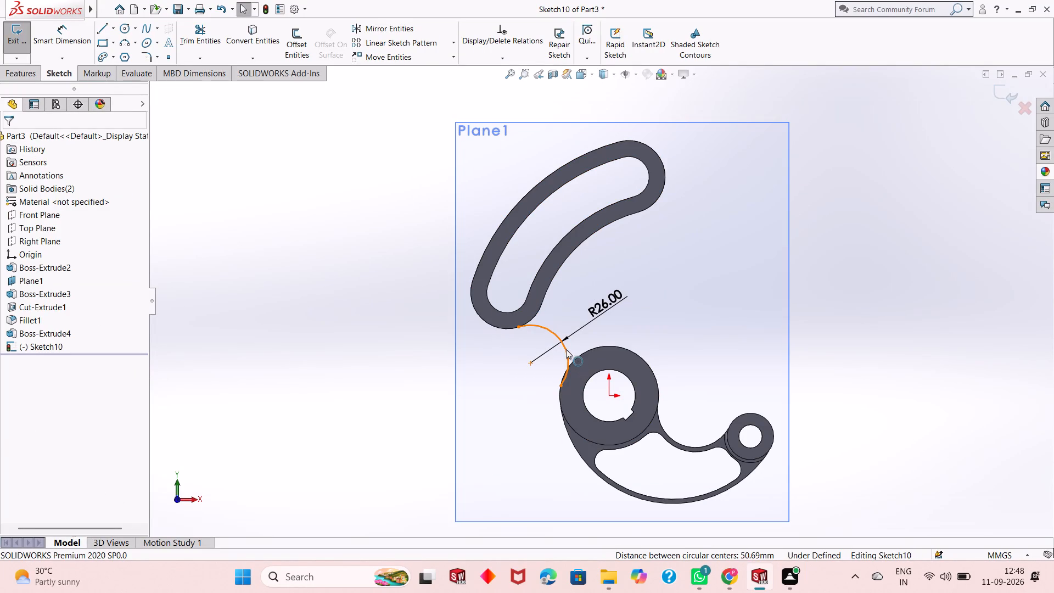
{"action": "left_click", "coordinate": [559, 408], "text": "ctrl"}
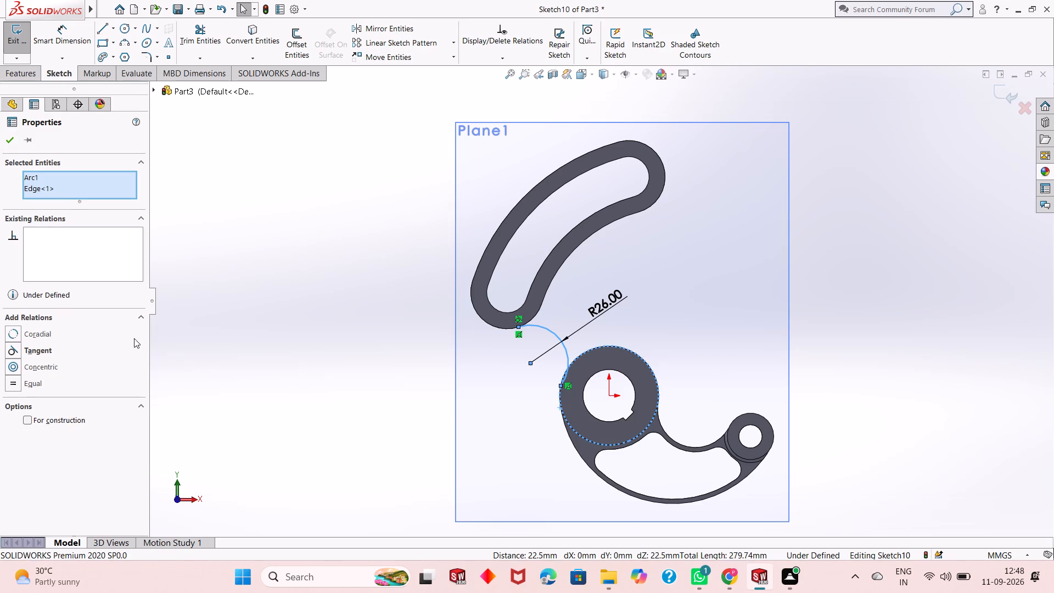
{"action": "left_click", "coordinate": [41, 347]}
{"action": "left_click", "coordinate": [9, 145]}
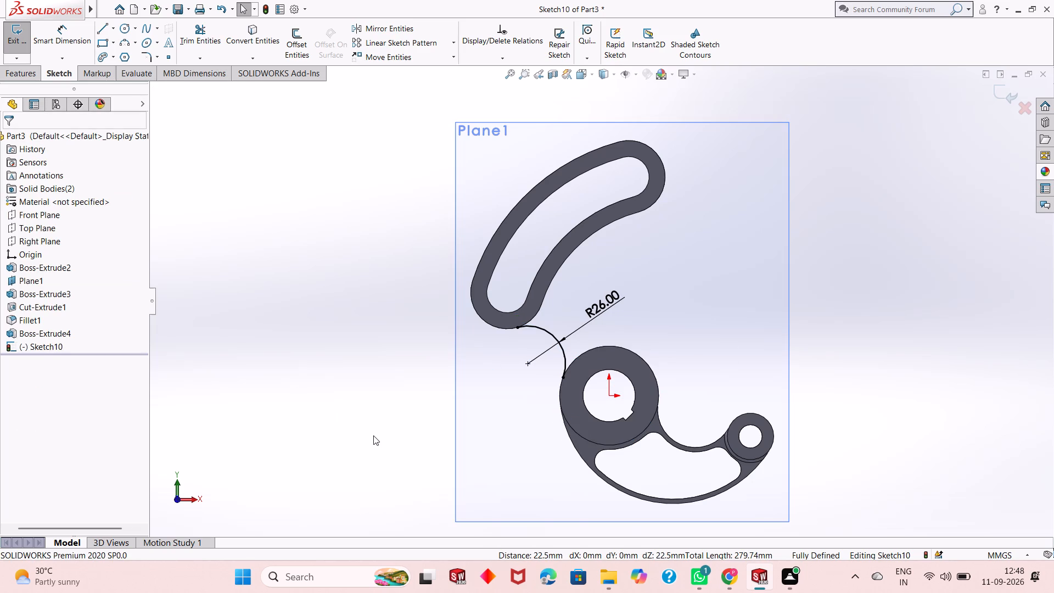
Draw a three-point arc of 104 mm radius from the slot body's upper rounded end to the large ring's outer edge.
{"action": "scroll", "coordinate": [572, 332], "scroll_direction": "down", "scroll_amount": 1}
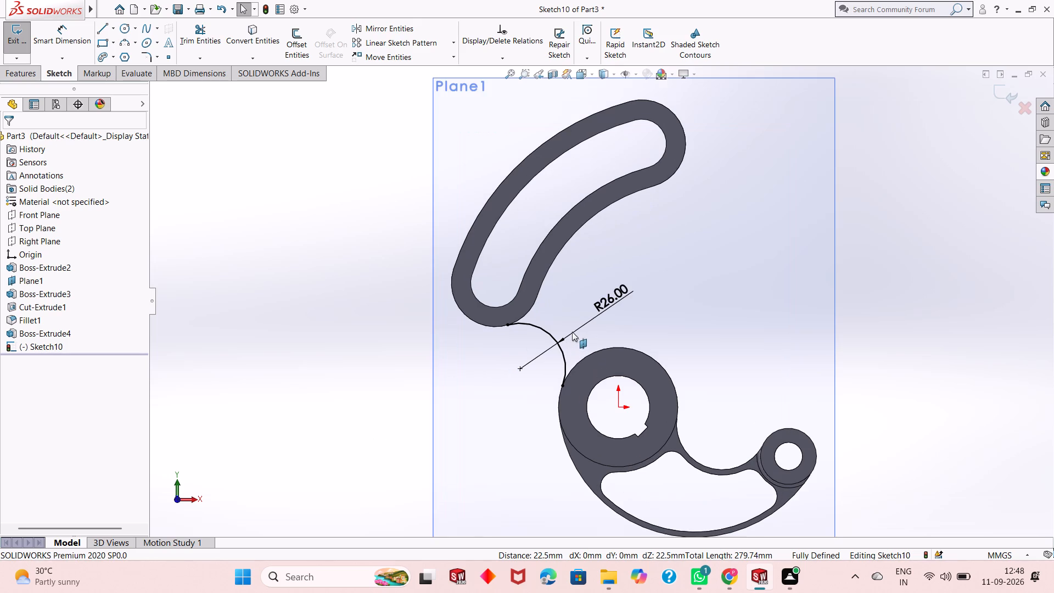
{"action": "scroll", "coordinate": [573, 321], "scroll_direction": "up", "scroll_amount": 1}
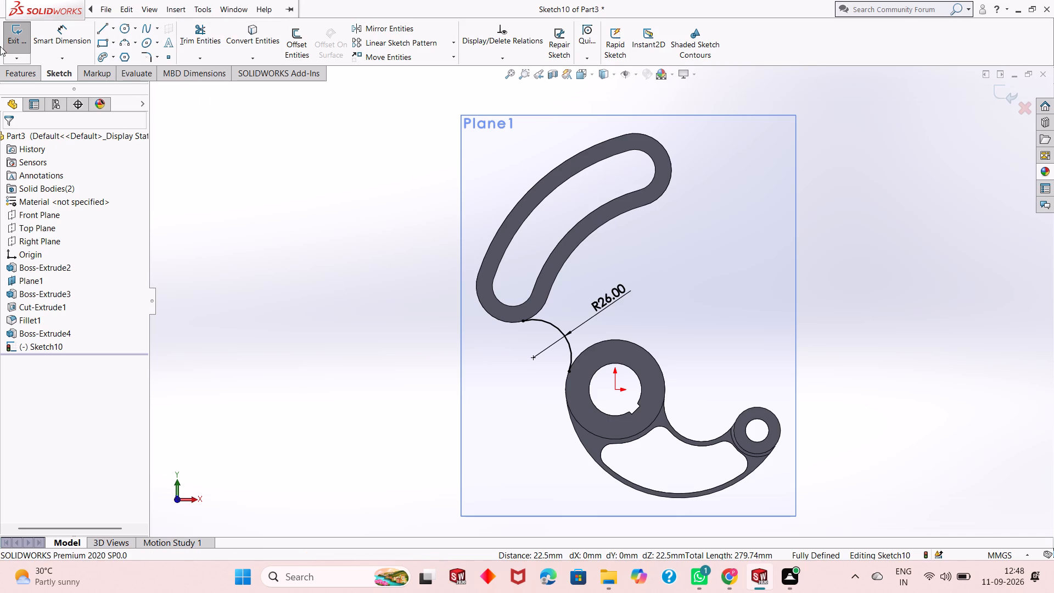
{"action": "left_click", "coordinate": [124, 48]}
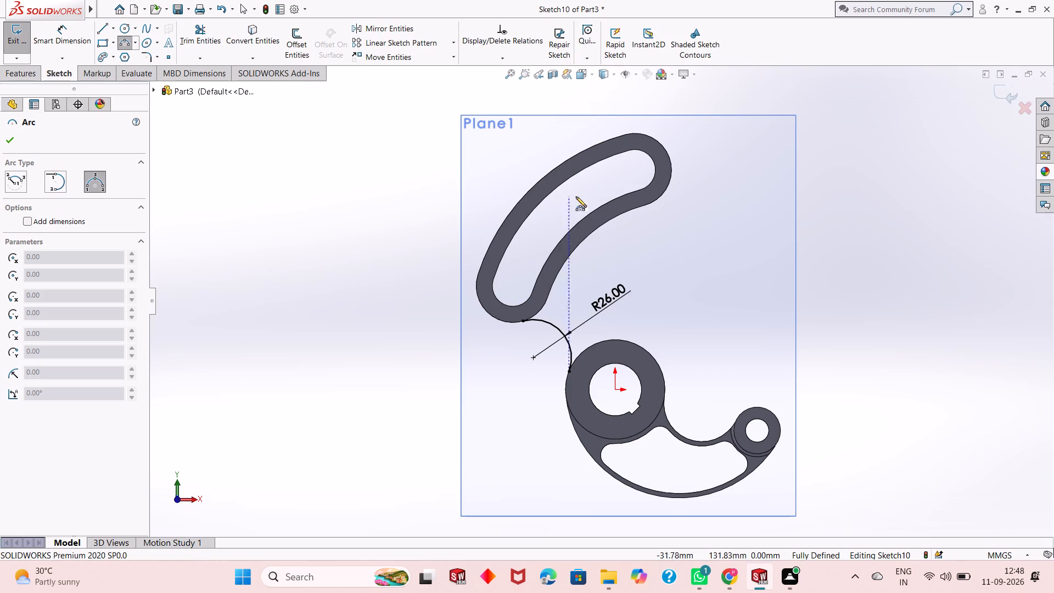
{"action": "left_click", "coordinate": [672, 176]}
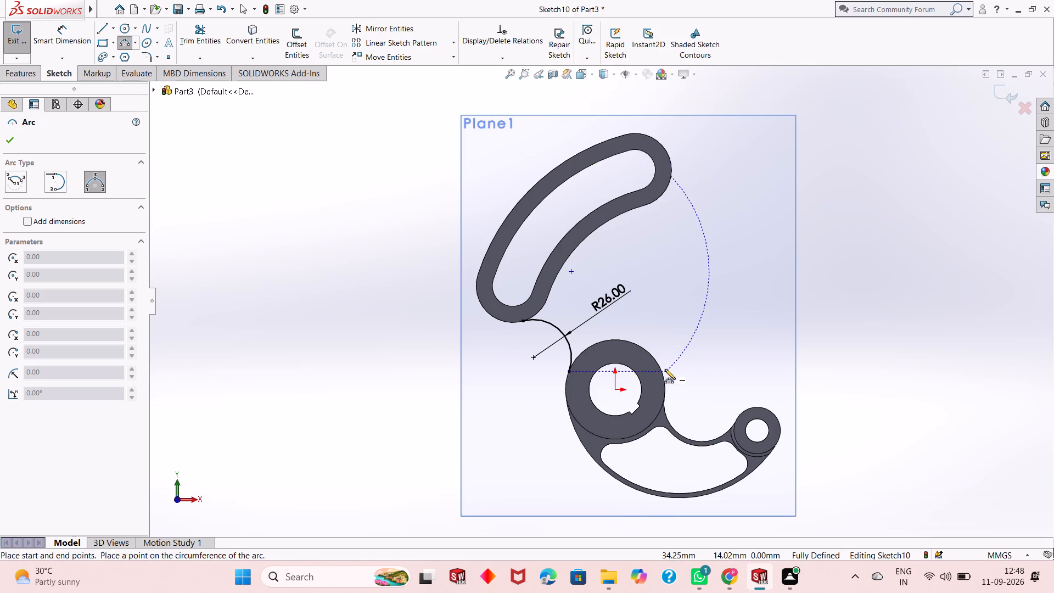
{"action": "left_click", "coordinate": [658, 363]}
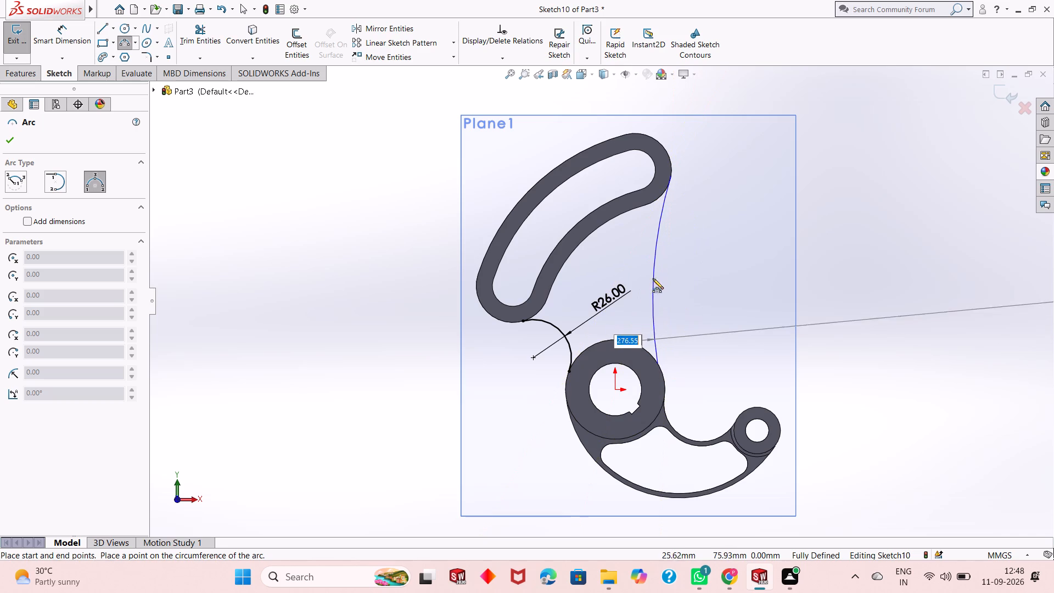
{"action": "type", "text": "104"}
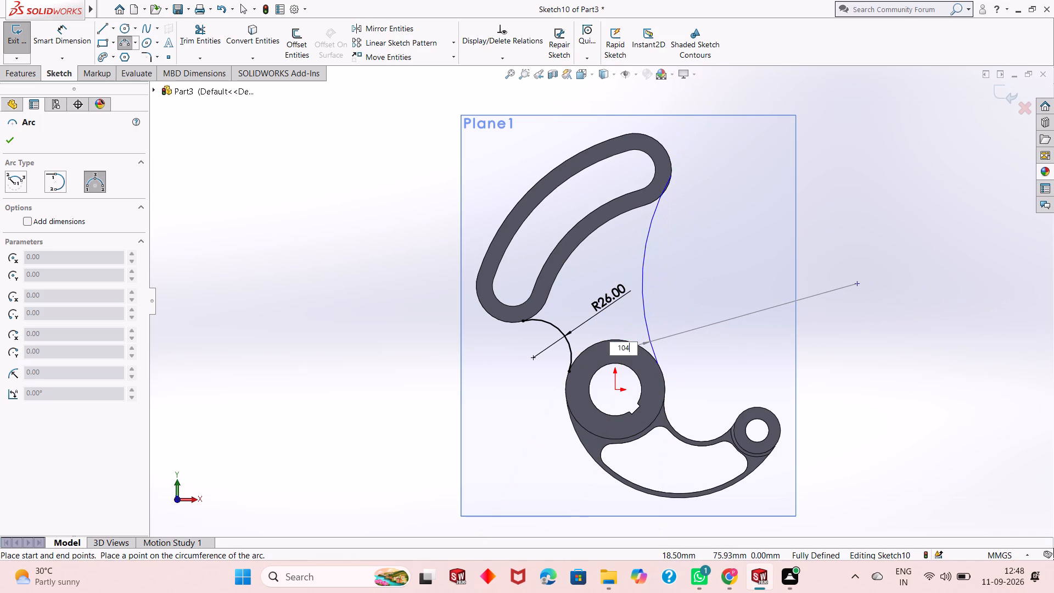
{"action": "key", "text": "Return"}
{"action": "key", "text": "Escape"}
{"action": "key", "text": "Escape"}
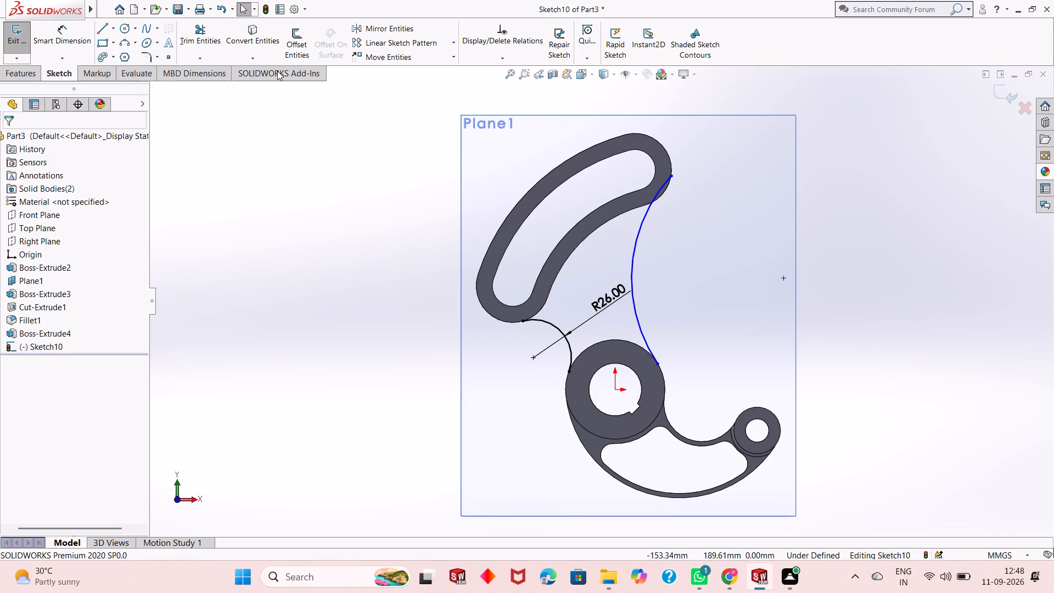
{"action": "key", "text": "Escape"}
{"action": "key", "text": "Escape"}
Dimension the new connecting arc's radius as 104 mm.
{"action": "left_click", "coordinate": [63, 47]}
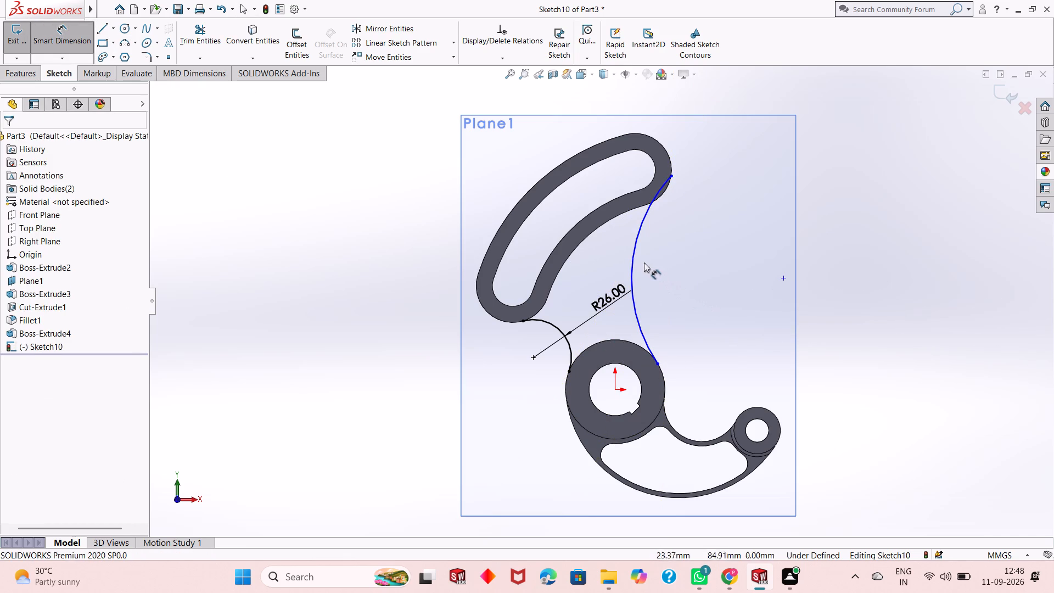
{"action": "left_click", "coordinate": [635, 253]}
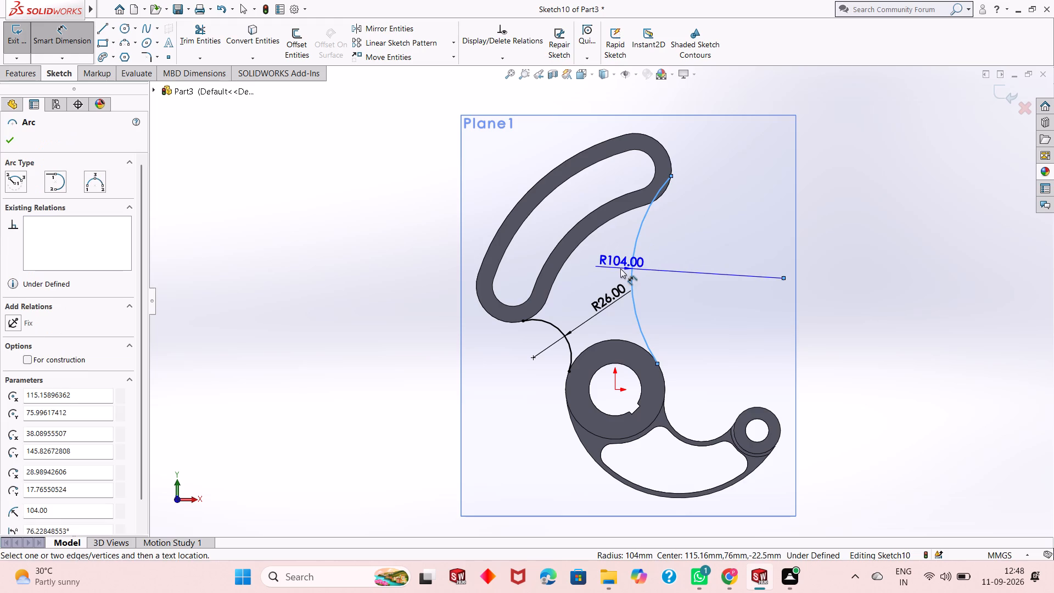
{"action": "left_click", "coordinate": [620, 269]}
{"action": "left_click", "coordinate": [571, 254]}
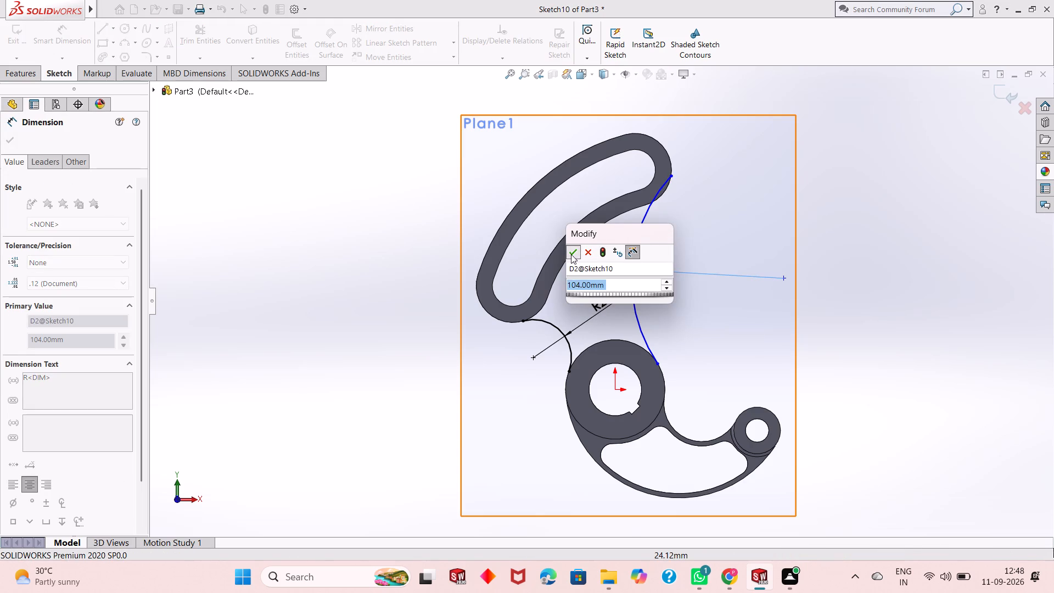
{"action": "key", "text": "Escape"}
{"action": "key", "text": "Escape"}
Make the R104 arc tangent to the slot body's upper rounded end and to the large ring's outer edge.
{"action": "scroll", "coordinate": [664, 160], "scroll_direction": "down", "scroll_amount": 3}
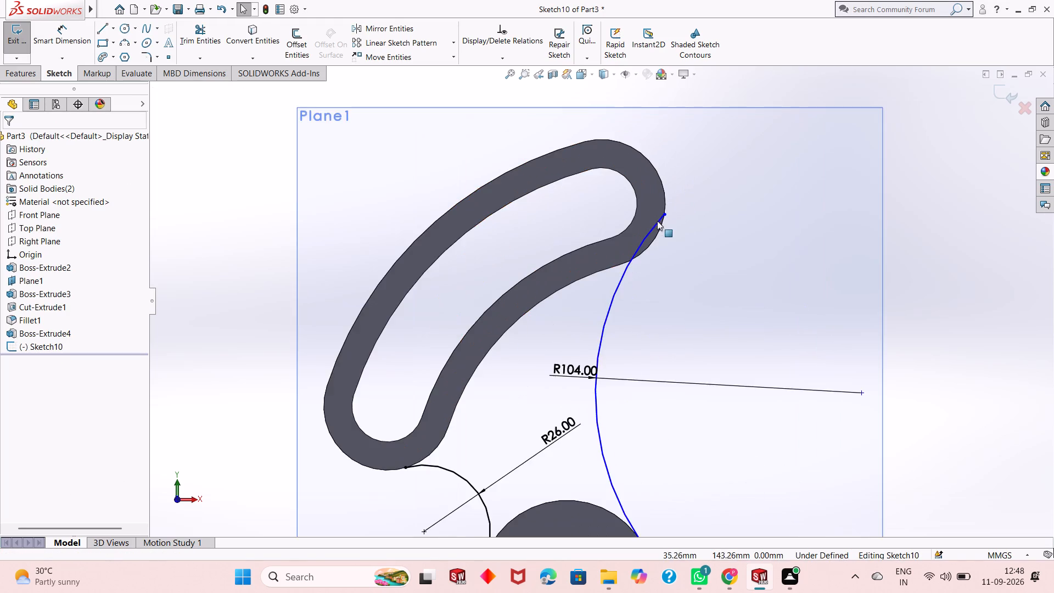
{"action": "scroll", "coordinate": [657, 222], "scroll_direction": "down", "scroll_amount": 2}
{"action": "left_click", "coordinate": [638, 242]}
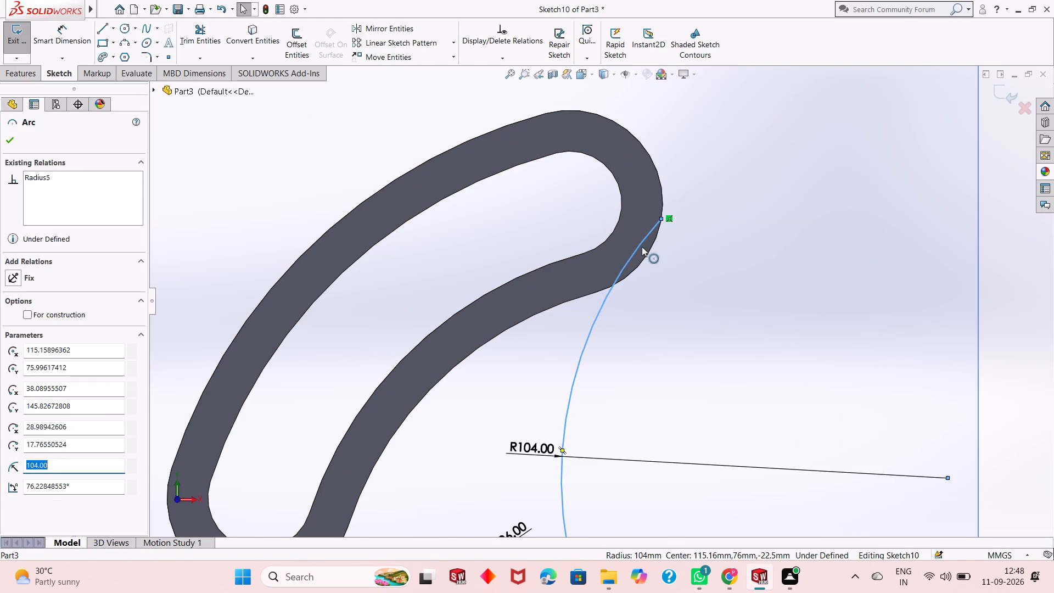
{"action": "left_click", "coordinate": [654, 238], "text": "ctrl"}
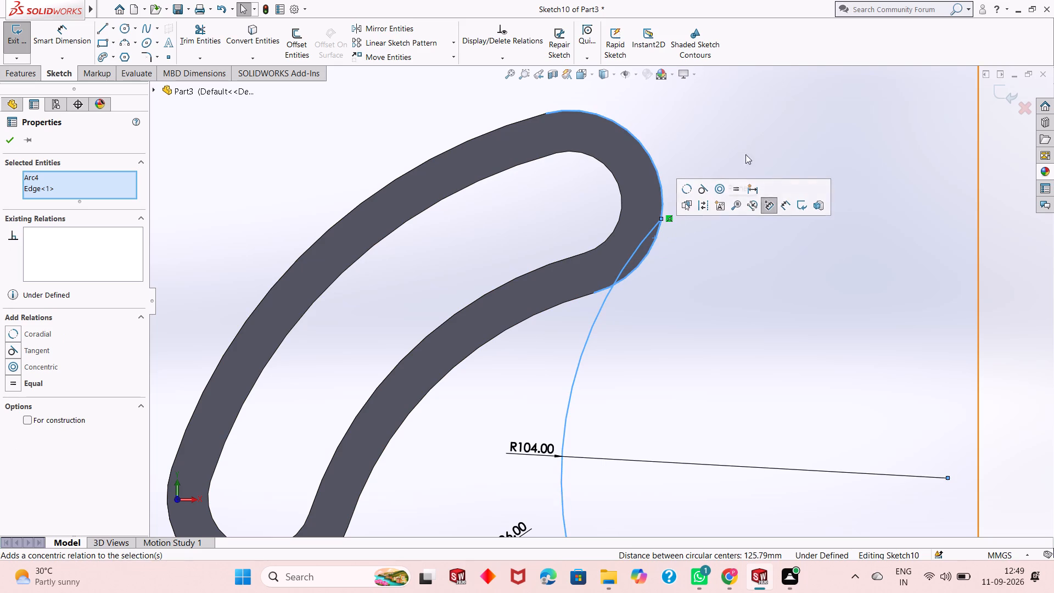
{"action": "left_click", "coordinate": [39, 351]}
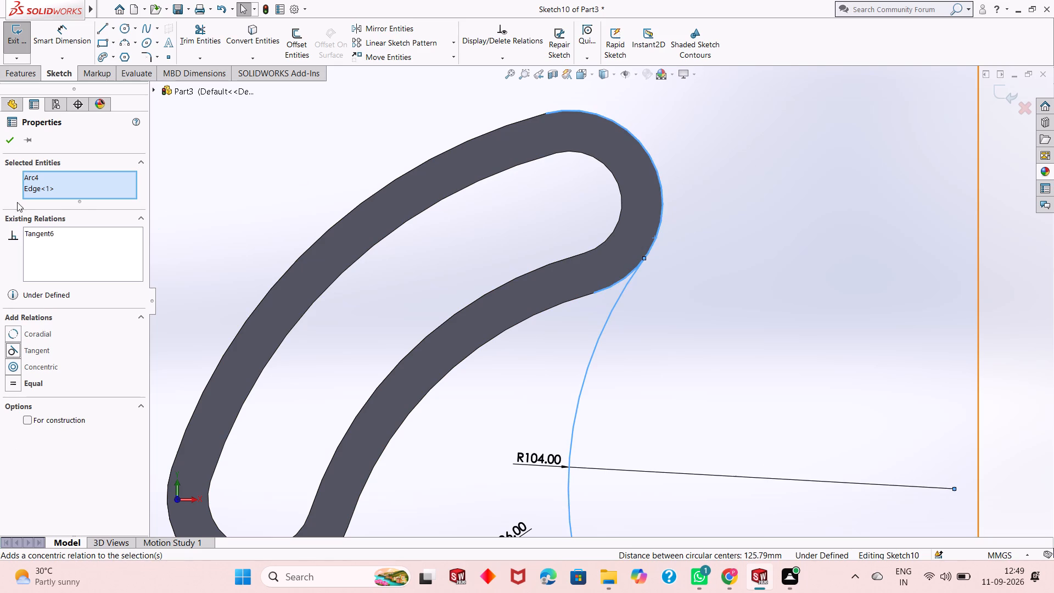
{"action": "left_click", "coordinate": [8, 137]}
{"action": "scroll", "coordinate": [324, 234], "scroll_direction": "up", "scroll_amount": 6}
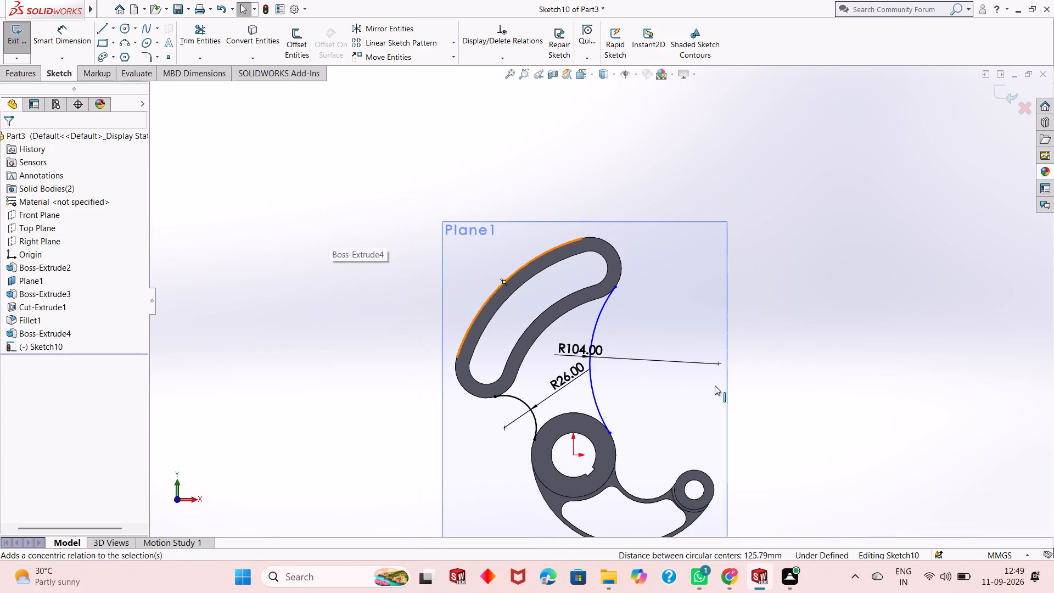
{"action": "scroll", "coordinate": [653, 455], "scroll_direction": "down", "scroll_amount": 6}
{"action": "scroll", "coordinate": [567, 302], "scroll_direction": "down", "scroll_amount": 3}
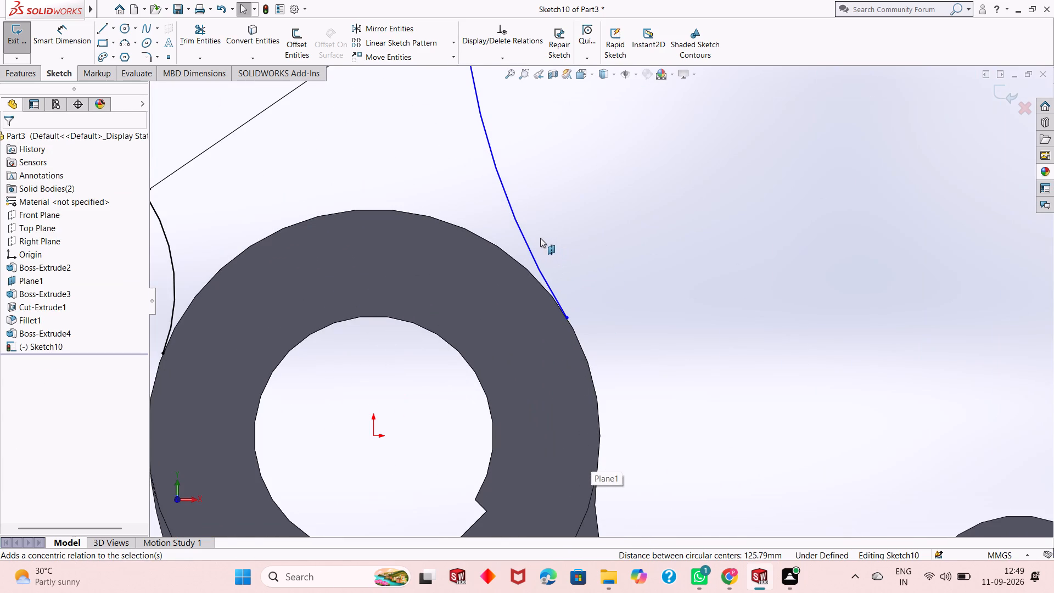
{"action": "left_click", "coordinate": [523, 238]}
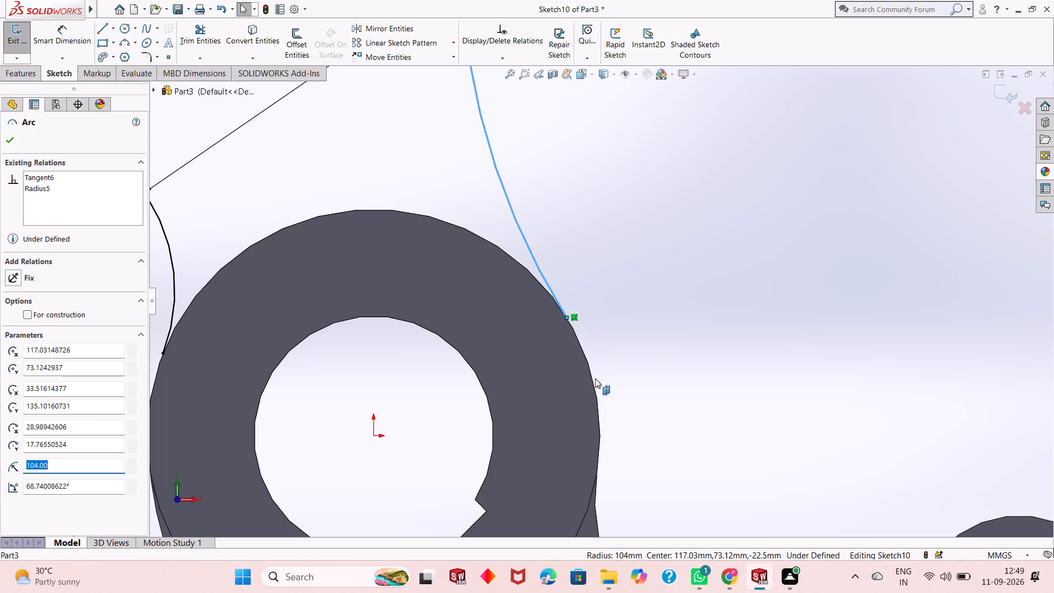
{"action": "left_click", "coordinate": [594, 379], "text": "ctrl"}
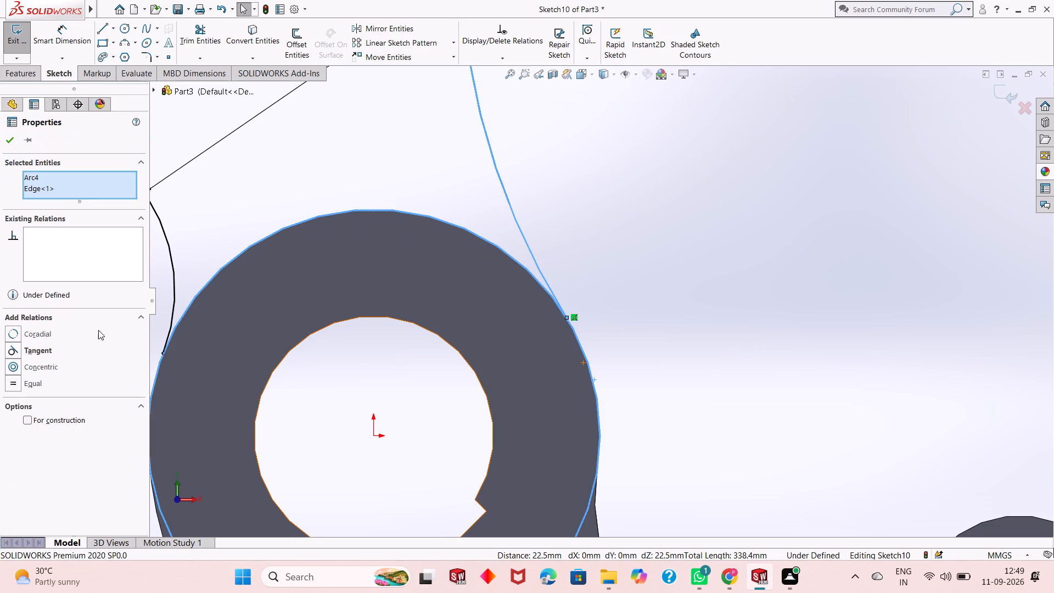
{"action": "left_click", "coordinate": [20, 351]}
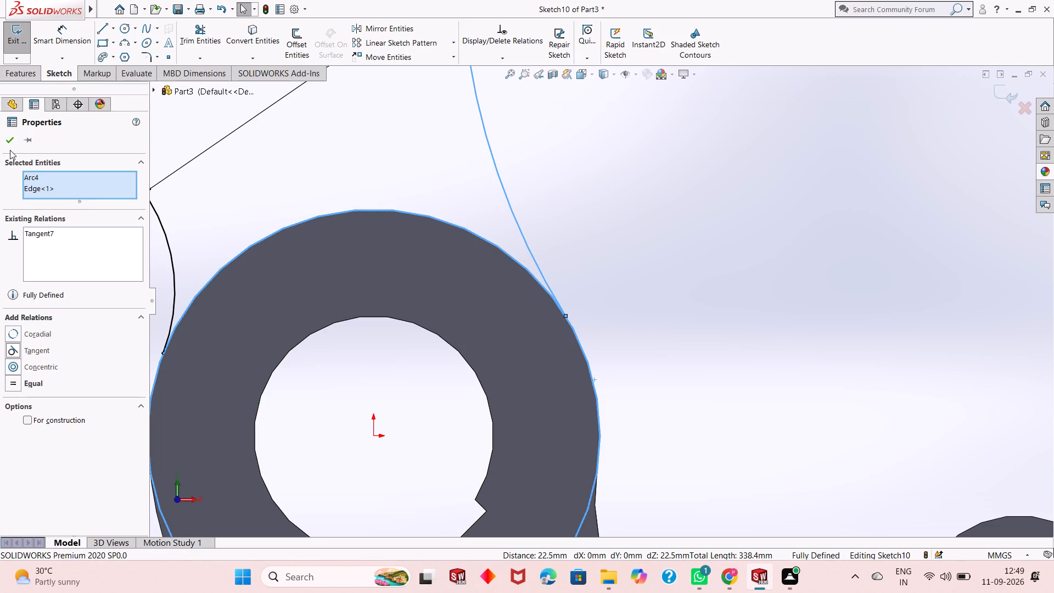
{"action": "left_click", "coordinate": [8, 147]}
Examine closely where the R104 and R26 arcs meet the large ring's outer edge.
{"action": "scroll", "coordinate": [430, 328], "scroll_direction": "up", "scroll_amount": 4}
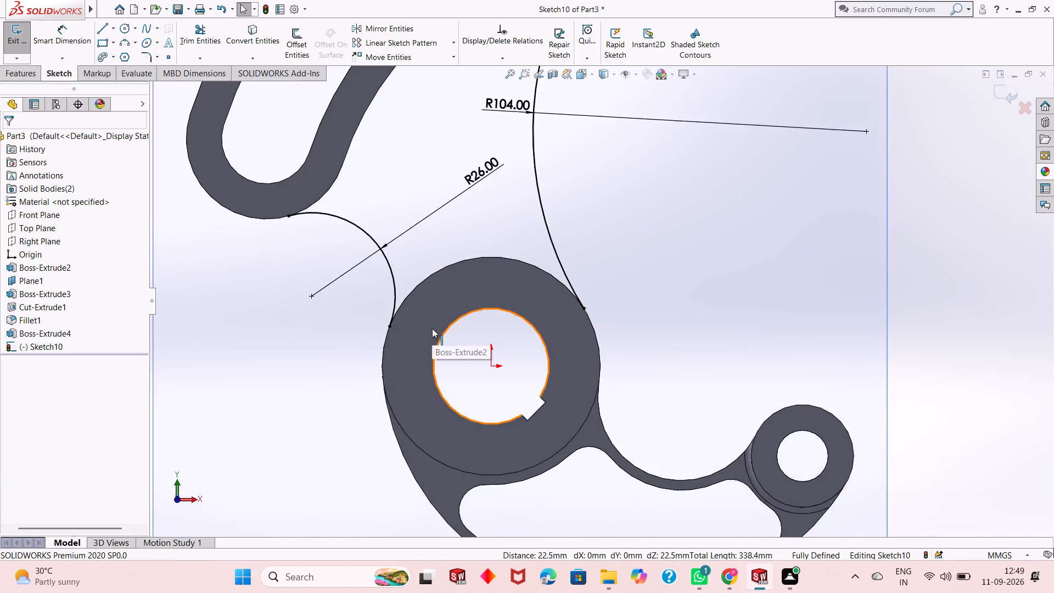
{"action": "scroll", "coordinate": [432, 328], "scroll_direction": "up", "scroll_amount": 2}
{"action": "scroll", "coordinate": [546, 320], "scroll_direction": "down", "scroll_amount": 7}
{"action": "scroll", "coordinate": [459, 177], "scroll_direction": "down", "scroll_amount": 6}
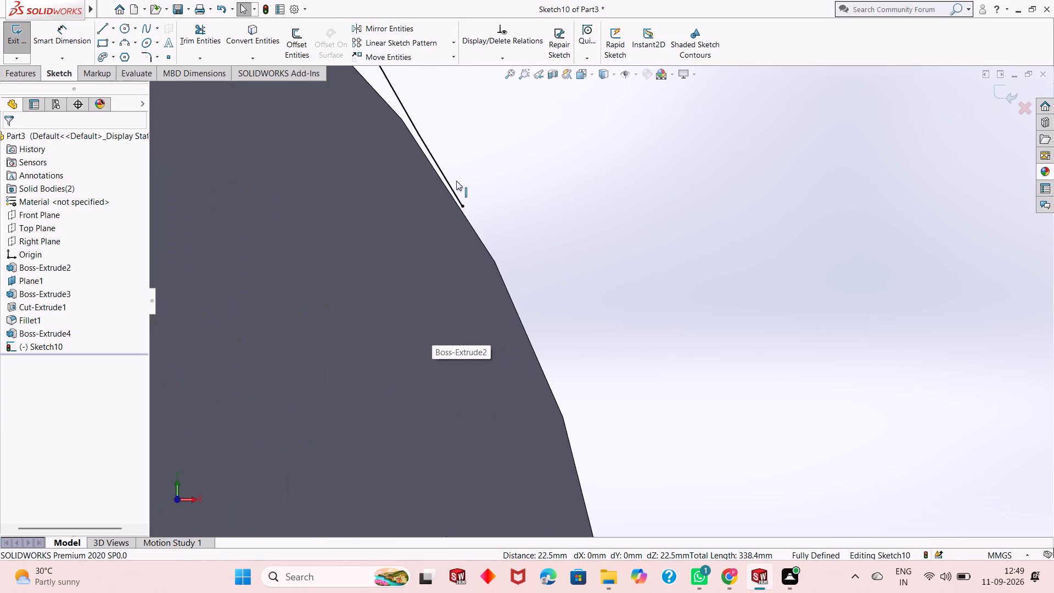
{"action": "scroll", "coordinate": [456, 181], "scroll_direction": "down", "scroll_amount": 4}
{"action": "scroll", "coordinate": [463, 251], "scroll_direction": "up", "scroll_amount": 14}
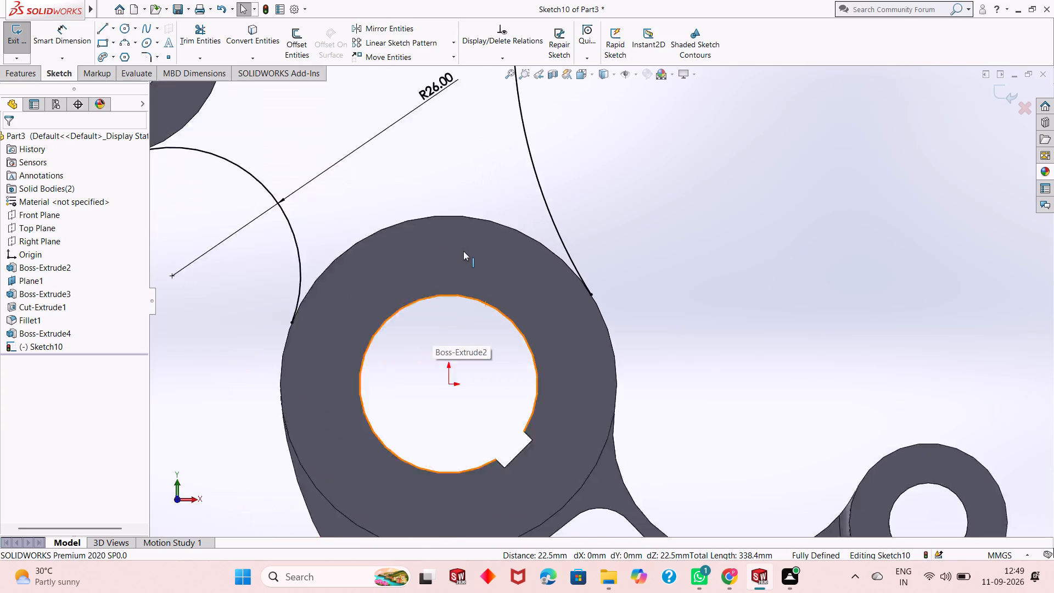
{"action": "scroll", "coordinate": [463, 251], "scroll_direction": "up", "scroll_amount": 1}
{"action": "scroll", "coordinate": [391, 318], "scroll_direction": "down", "scroll_amount": 5}
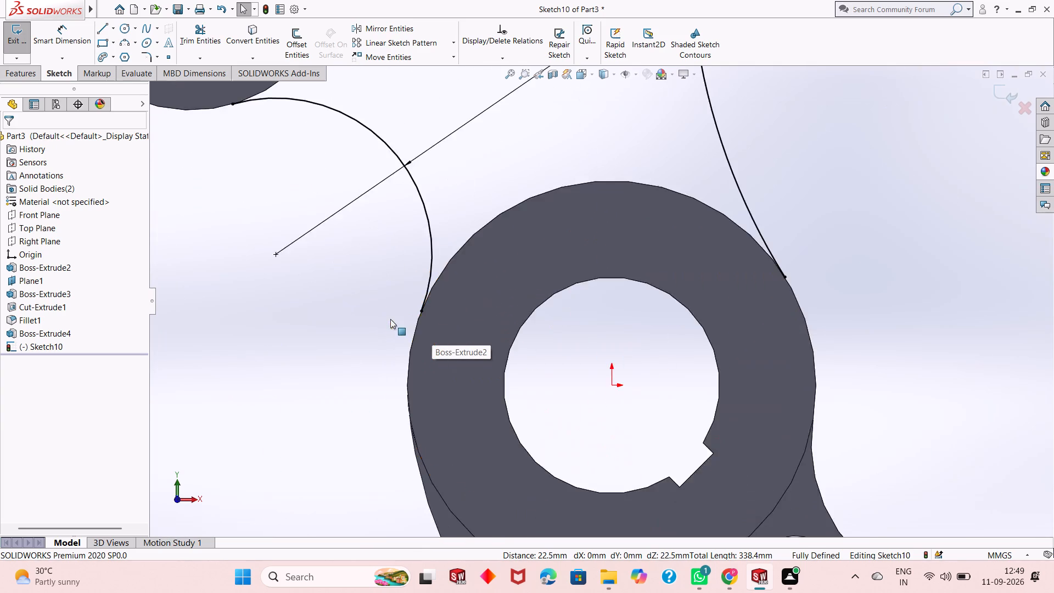
{"action": "scroll", "coordinate": [390, 319], "scroll_direction": "down", "scroll_amount": 2}
{"action": "scroll", "coordinate": [516, 317], "scroll_direction": "down", "scroll_amount": 7}
{"action": "scroll", "coordinate": [516, 317], "scroll_direction": "up", "scroll_amount": 9}
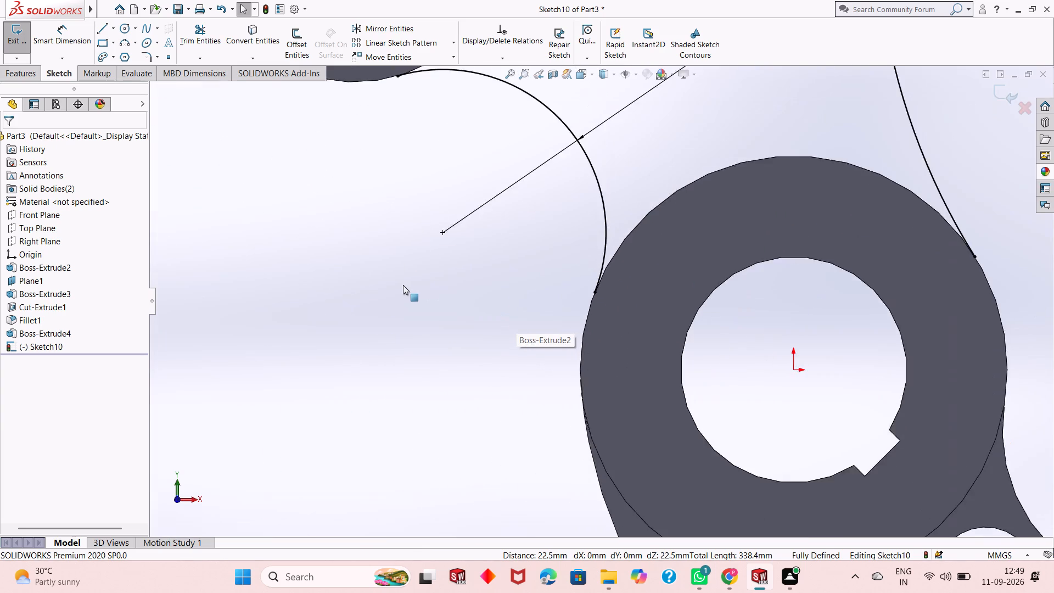
{"action": "scroll", "coordinate": [403, 285], "scroll_direction": "up", "scroll_amount": 9}
{"action": "scroll", "coordinate": [625, 215], "scroll_direction": "up", "scroll_amount": 2}
{"action": "scroll", "coordinate": [676, 173], "scroll_direction": "down", "scroll_amount": 2}
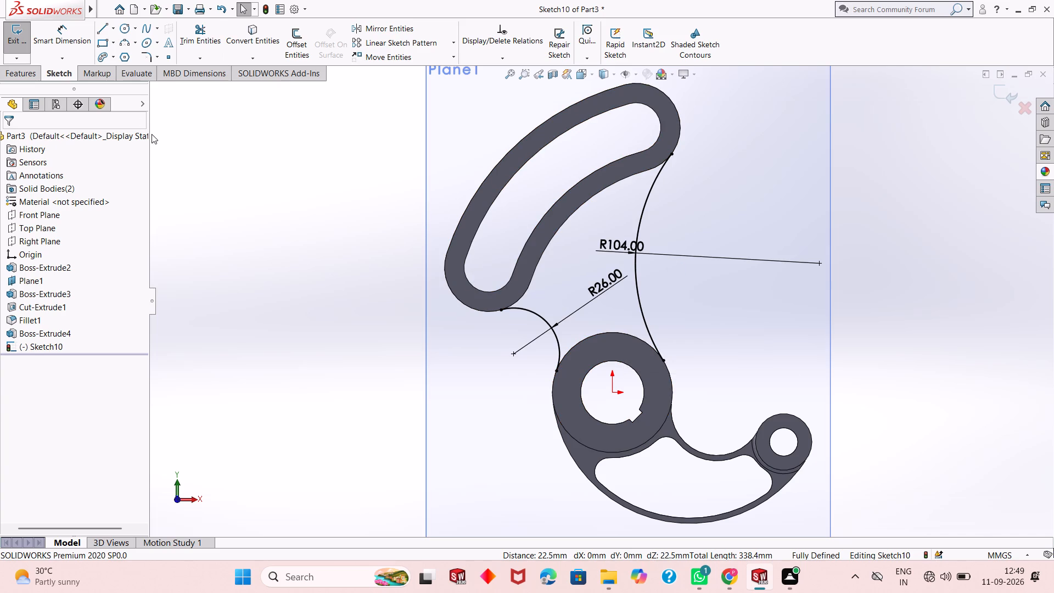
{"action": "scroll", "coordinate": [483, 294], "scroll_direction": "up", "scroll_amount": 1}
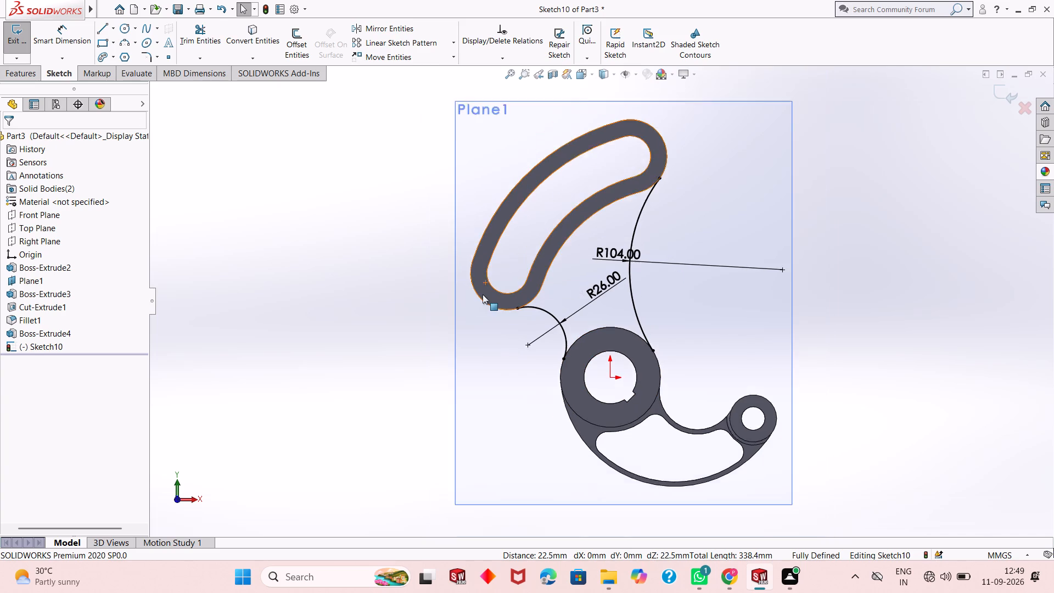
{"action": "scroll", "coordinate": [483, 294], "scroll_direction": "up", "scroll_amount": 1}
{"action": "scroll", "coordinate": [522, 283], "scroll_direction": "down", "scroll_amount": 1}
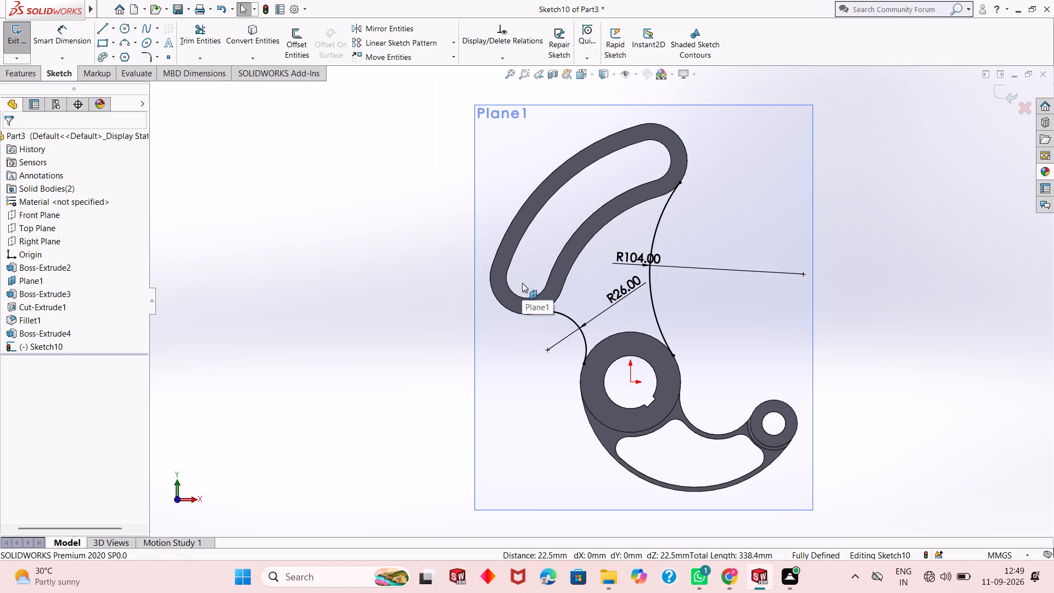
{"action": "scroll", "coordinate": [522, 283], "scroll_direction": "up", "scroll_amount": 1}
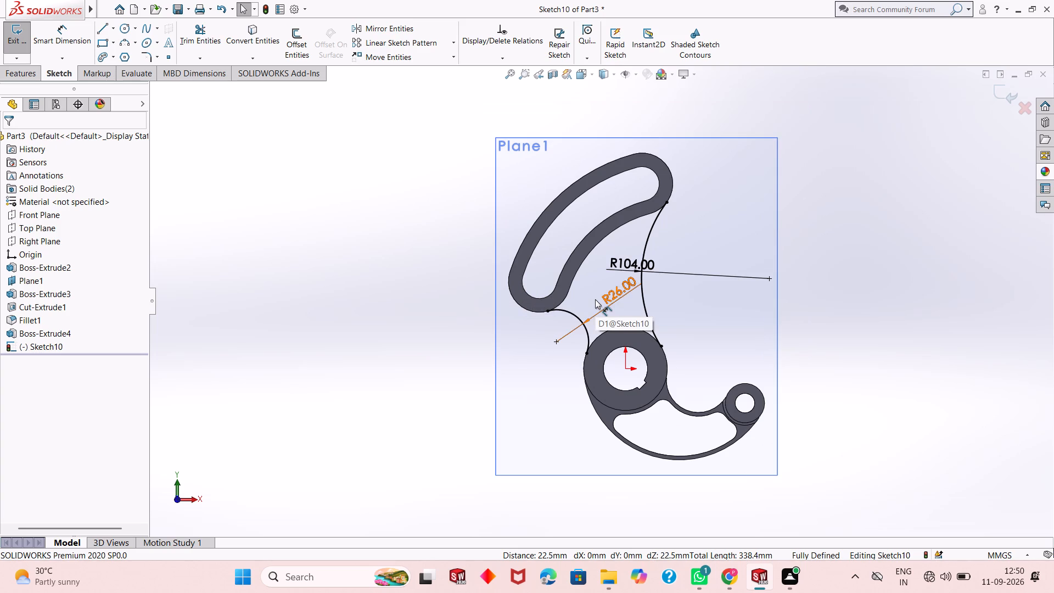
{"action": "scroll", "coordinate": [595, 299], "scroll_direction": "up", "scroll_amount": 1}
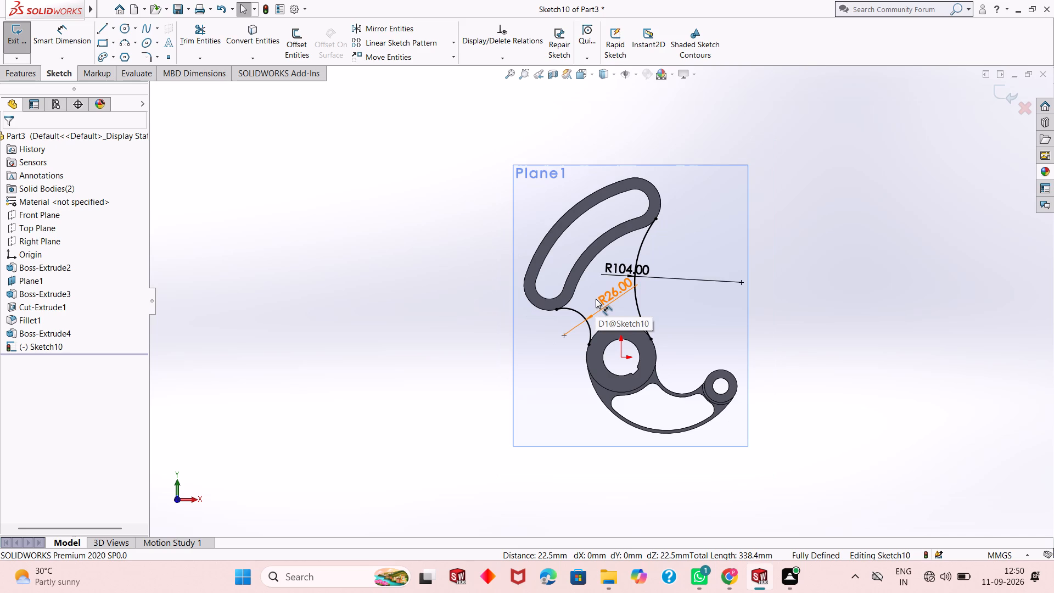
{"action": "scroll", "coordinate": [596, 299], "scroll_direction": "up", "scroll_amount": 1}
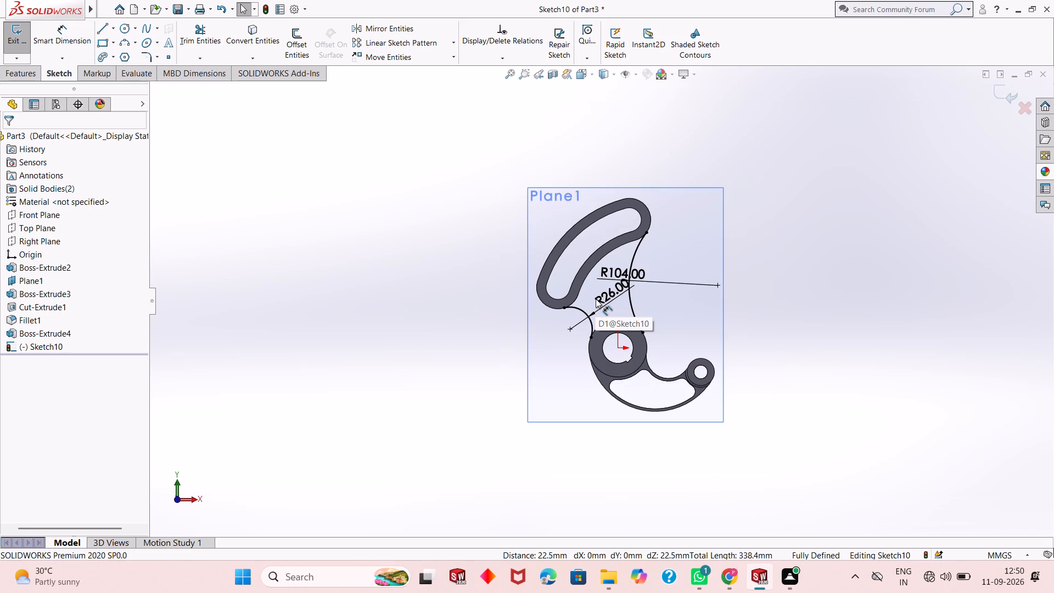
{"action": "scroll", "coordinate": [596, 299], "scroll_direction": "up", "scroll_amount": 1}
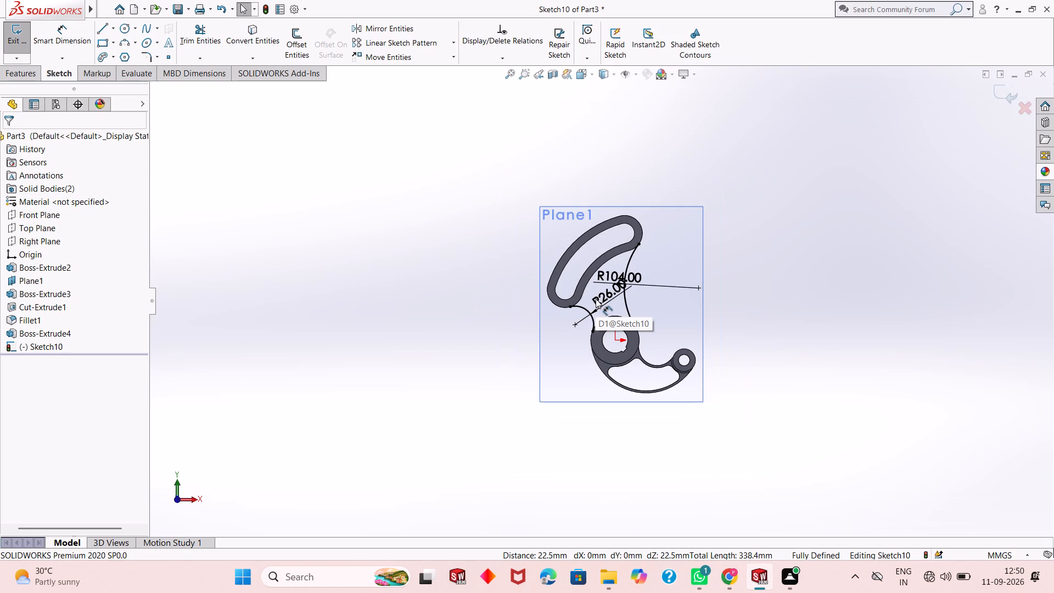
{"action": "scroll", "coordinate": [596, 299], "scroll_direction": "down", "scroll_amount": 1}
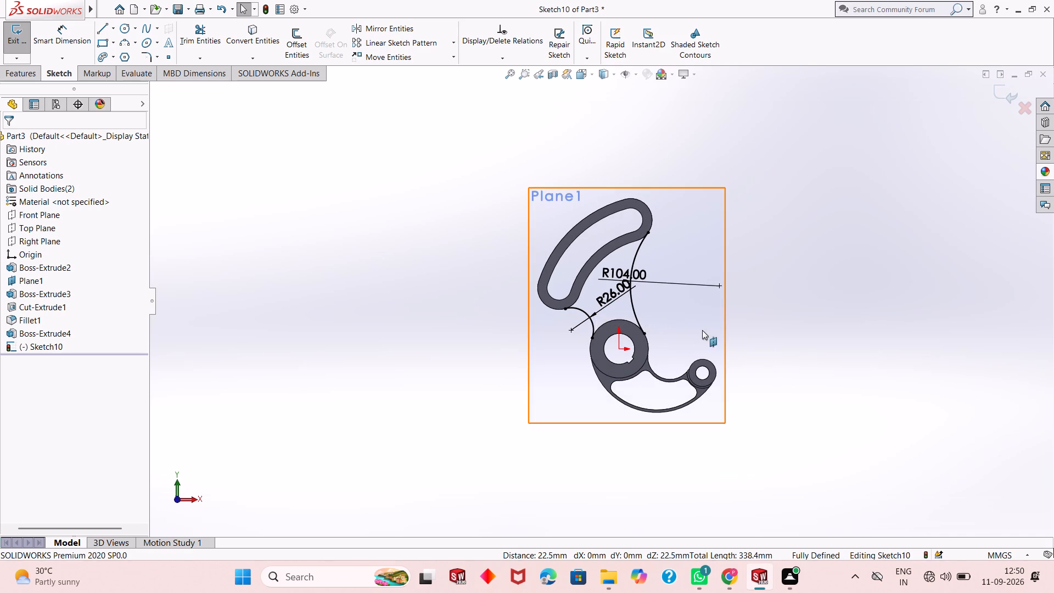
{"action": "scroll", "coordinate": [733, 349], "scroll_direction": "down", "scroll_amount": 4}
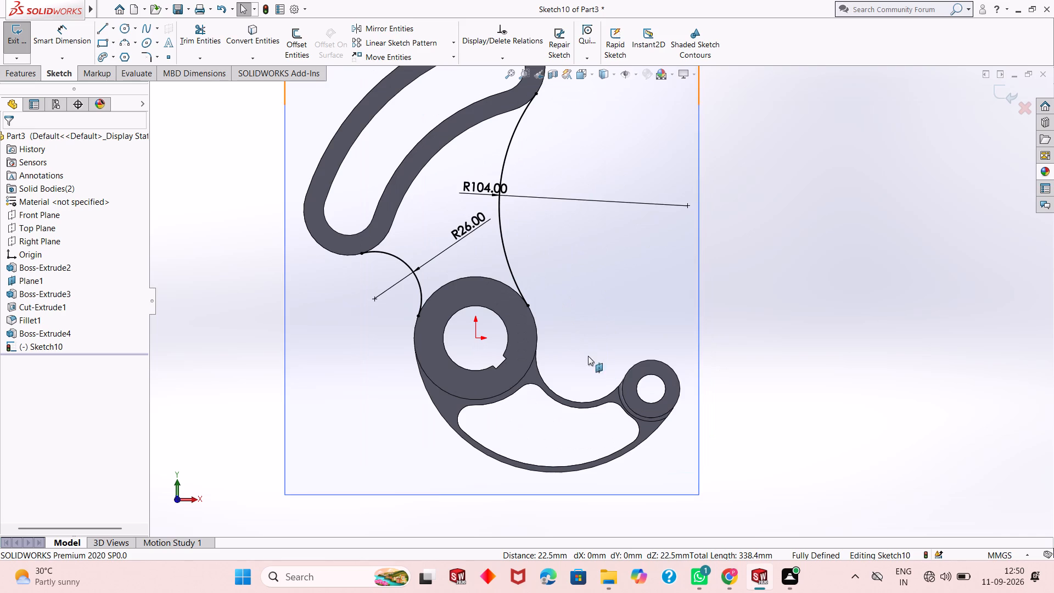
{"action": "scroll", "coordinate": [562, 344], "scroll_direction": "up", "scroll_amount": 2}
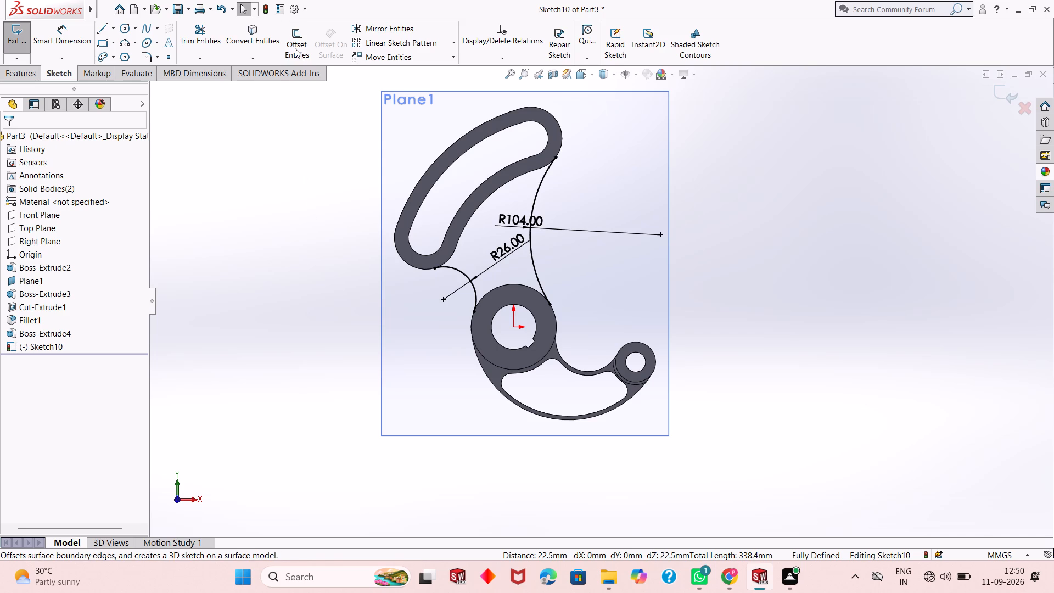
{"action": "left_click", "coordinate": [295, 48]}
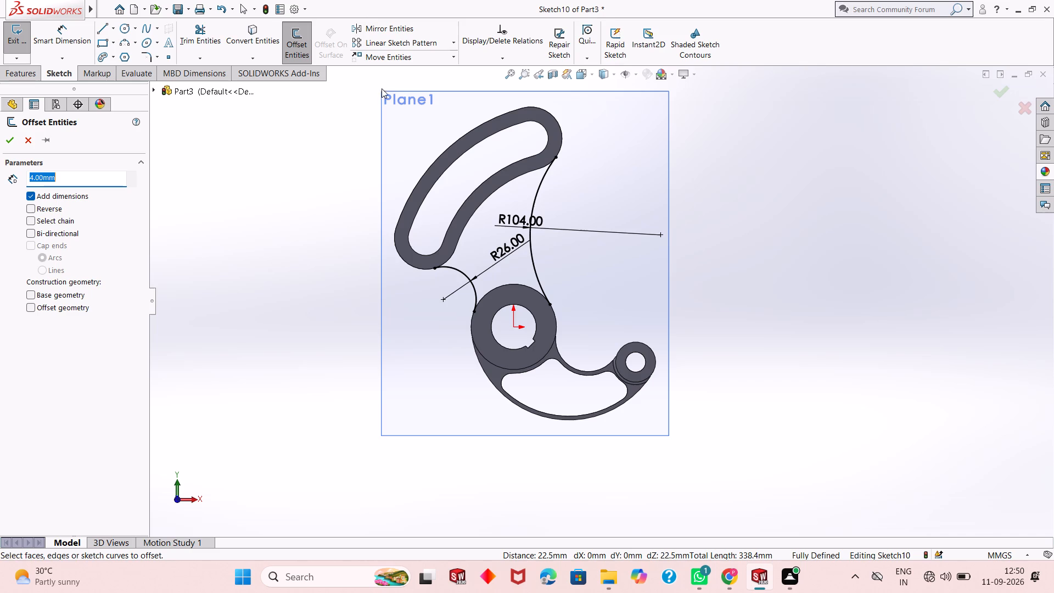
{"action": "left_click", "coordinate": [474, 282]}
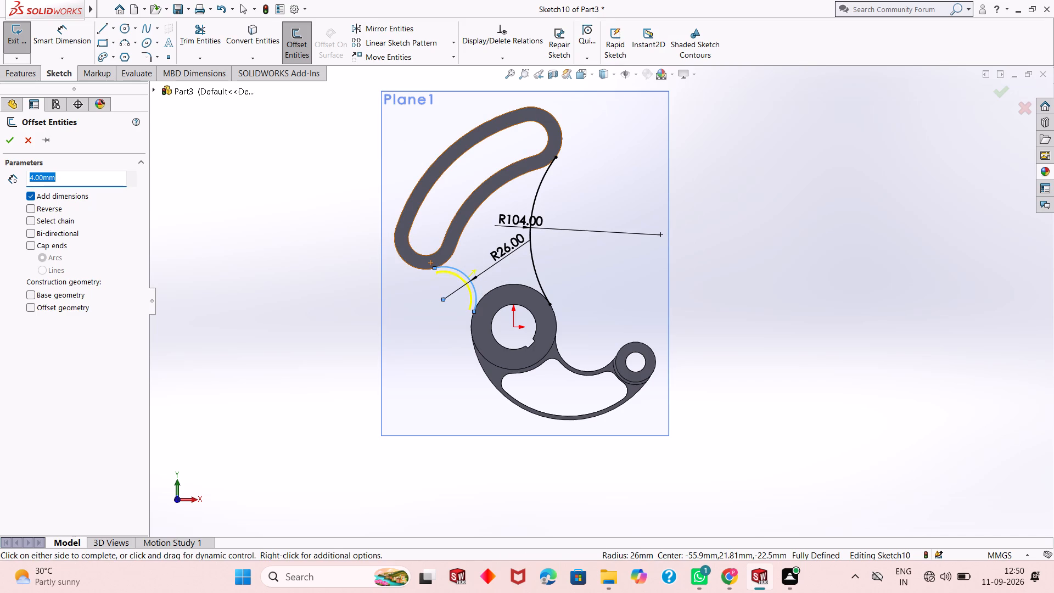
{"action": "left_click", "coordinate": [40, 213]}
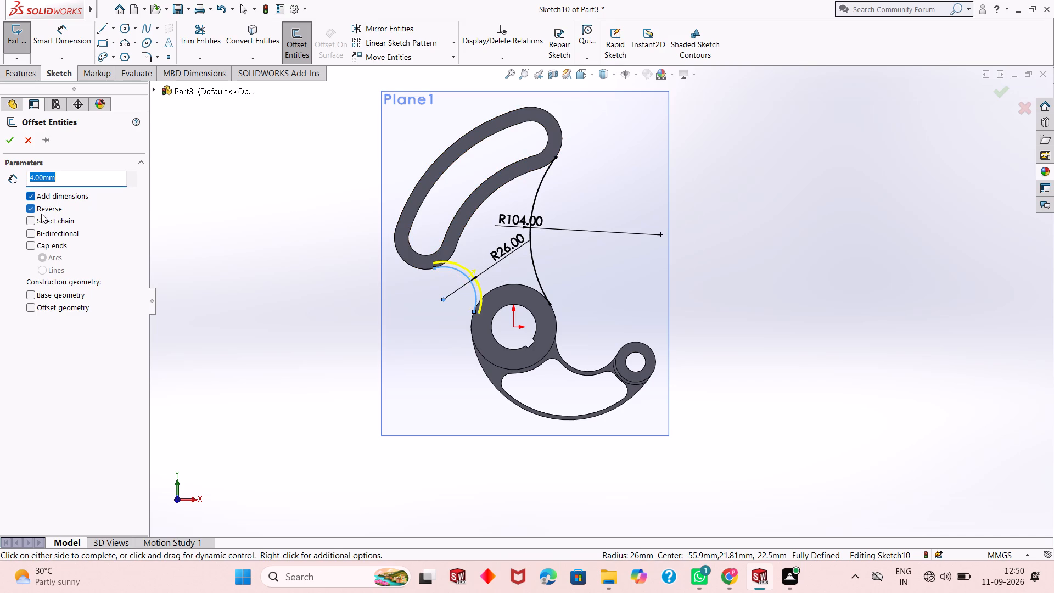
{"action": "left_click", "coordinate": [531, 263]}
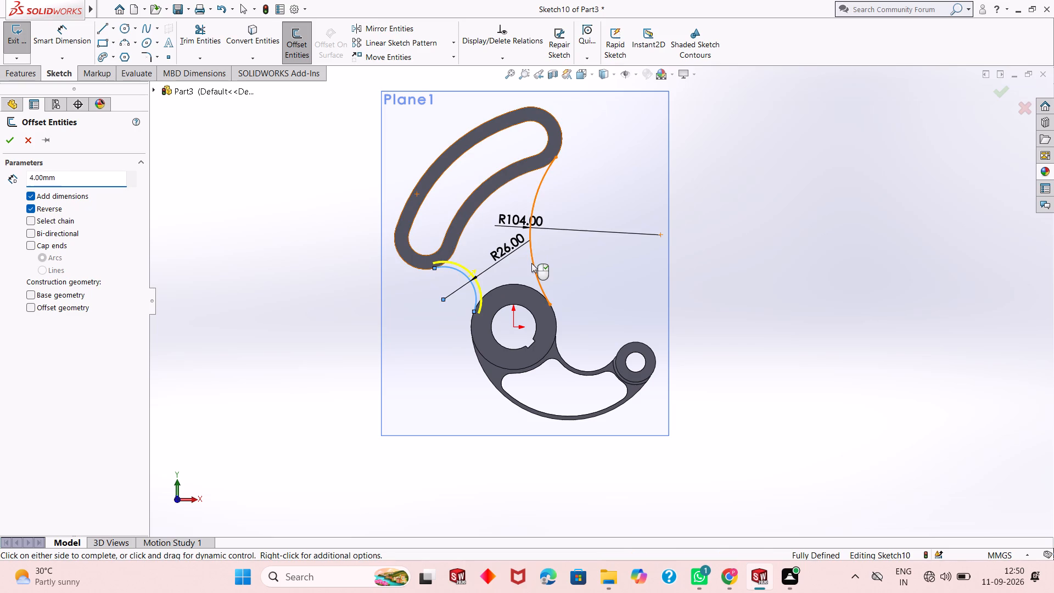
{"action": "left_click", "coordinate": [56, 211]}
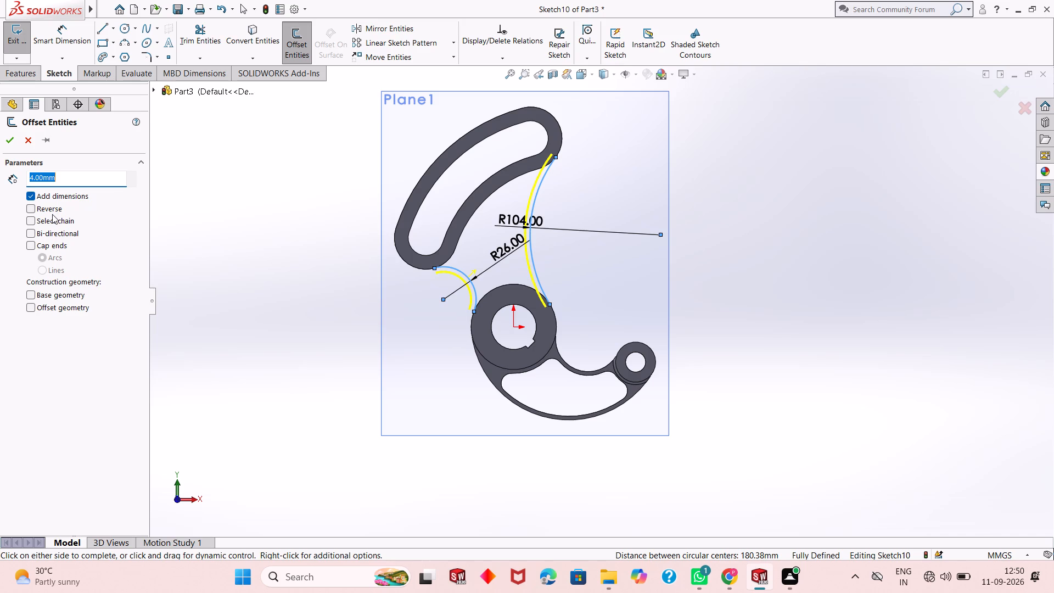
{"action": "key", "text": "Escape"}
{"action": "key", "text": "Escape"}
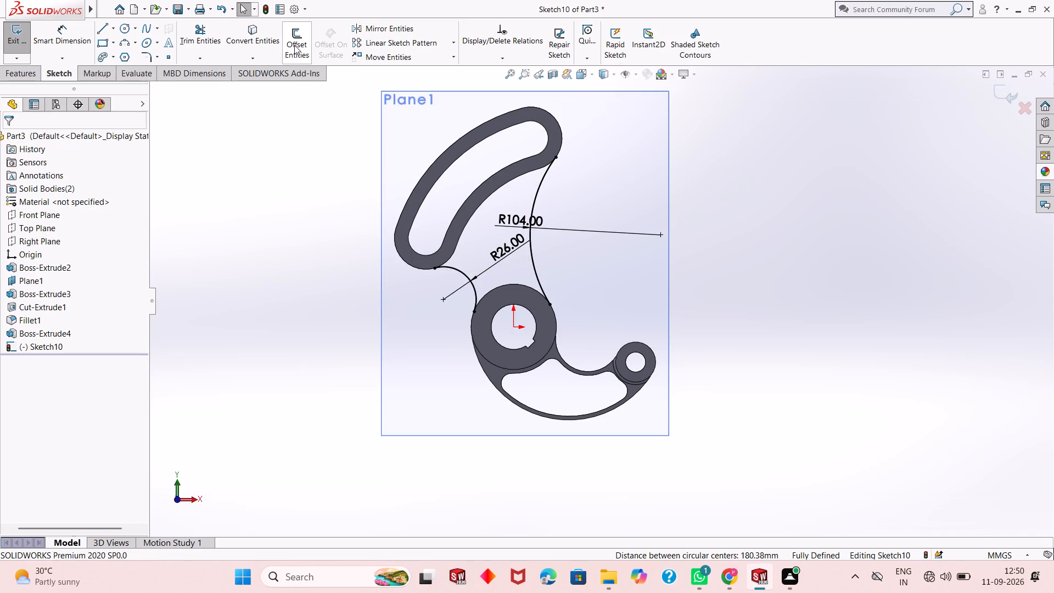
Offset the R26 arc 4 mm away from its centre, reversing the default direction and keeping the offset dimension.
{"action": "left_click", "coordinate": [297, 44]}
{"action": "left_click", "coordinate": [462, 275]}
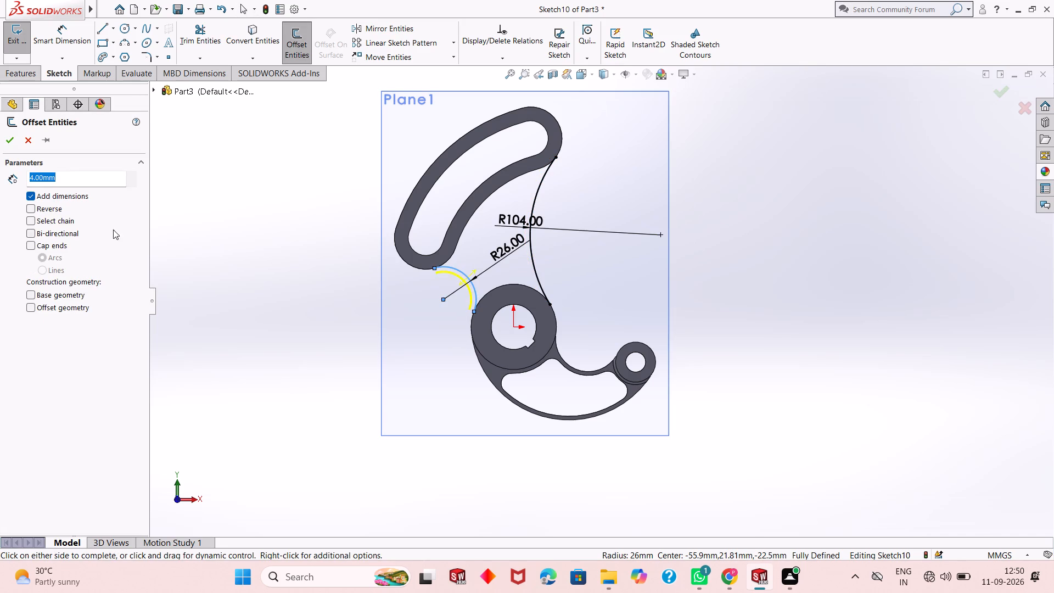
{"action": "left_click", "coordinate": [54, 210]}
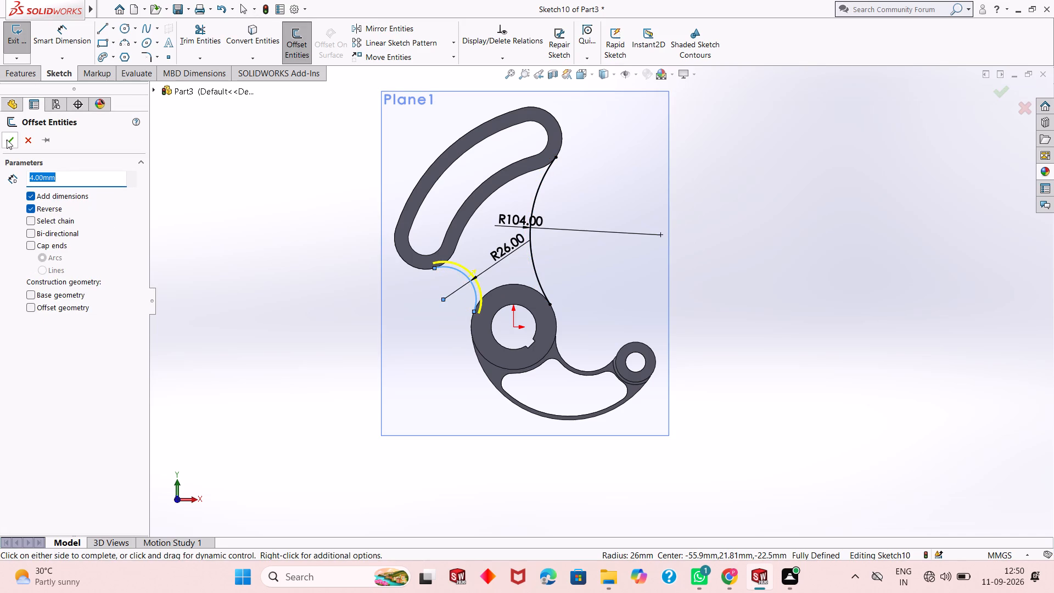
{"action": "left_click", "coordinate": [7, 139]}
Offset the R104 arc 4 mm away from its centre, toward the R26 arc, with a dimension added.
{"action": "left_click", "coordinate": [303, 54]}
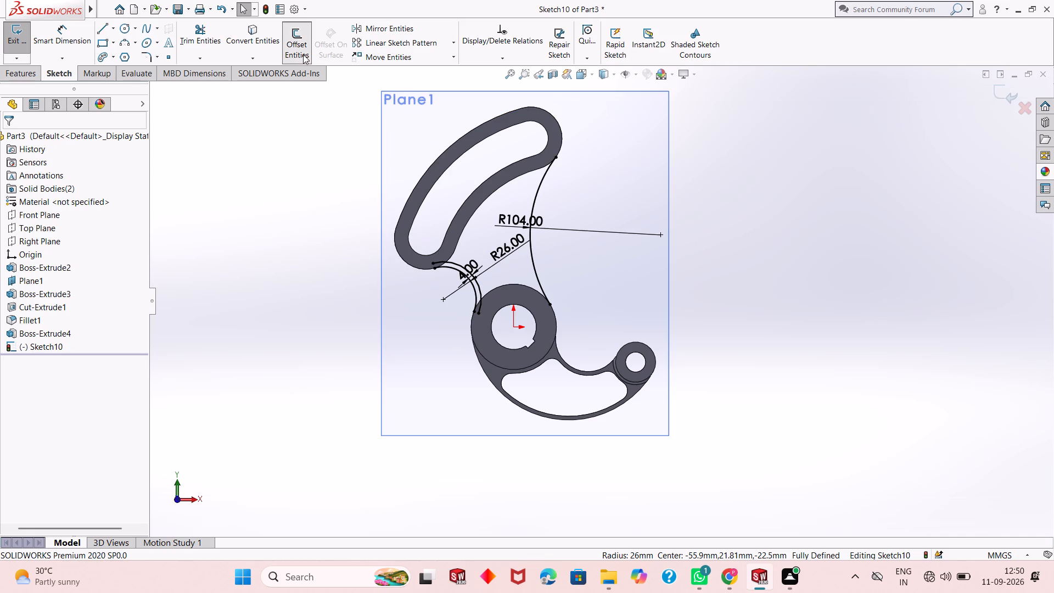
{"action": "left_click", "coordinate": [540, 197]}
{"action": "left_click", "coordinate": [539, 193]}
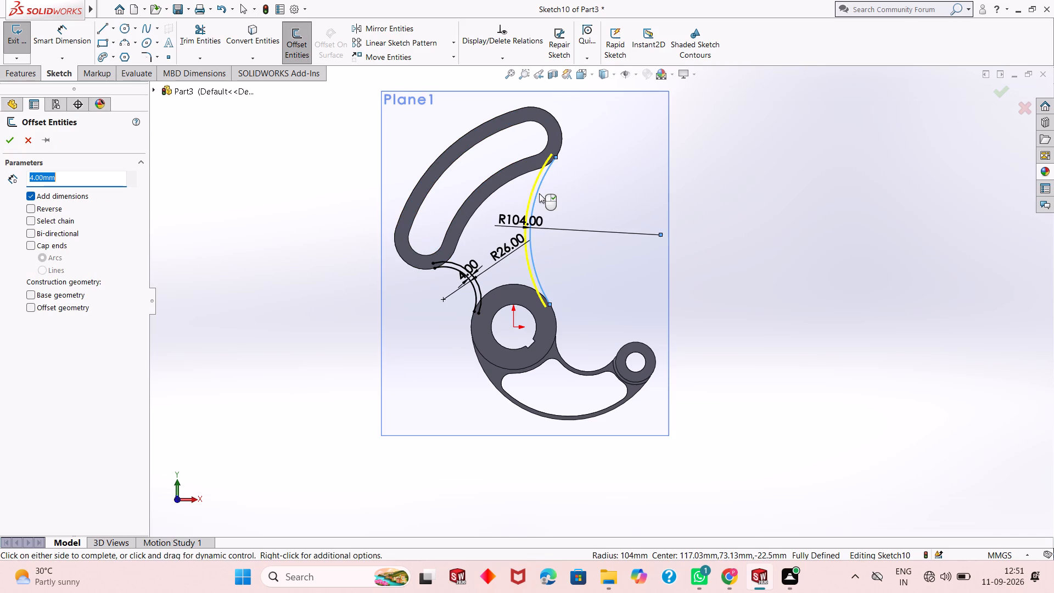
{"action": "left_click", "coordinate": [12, 144]}
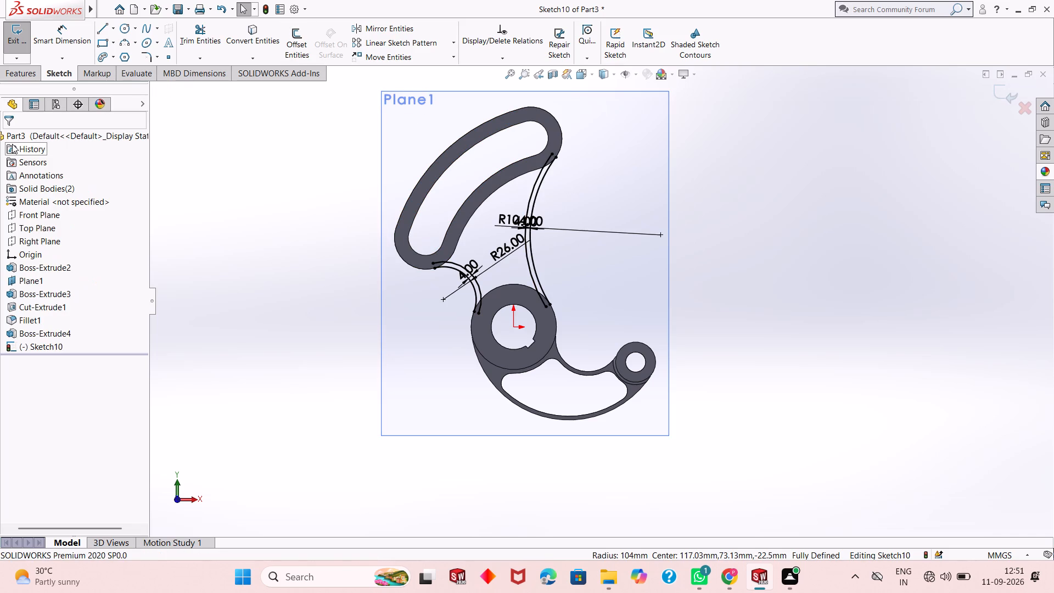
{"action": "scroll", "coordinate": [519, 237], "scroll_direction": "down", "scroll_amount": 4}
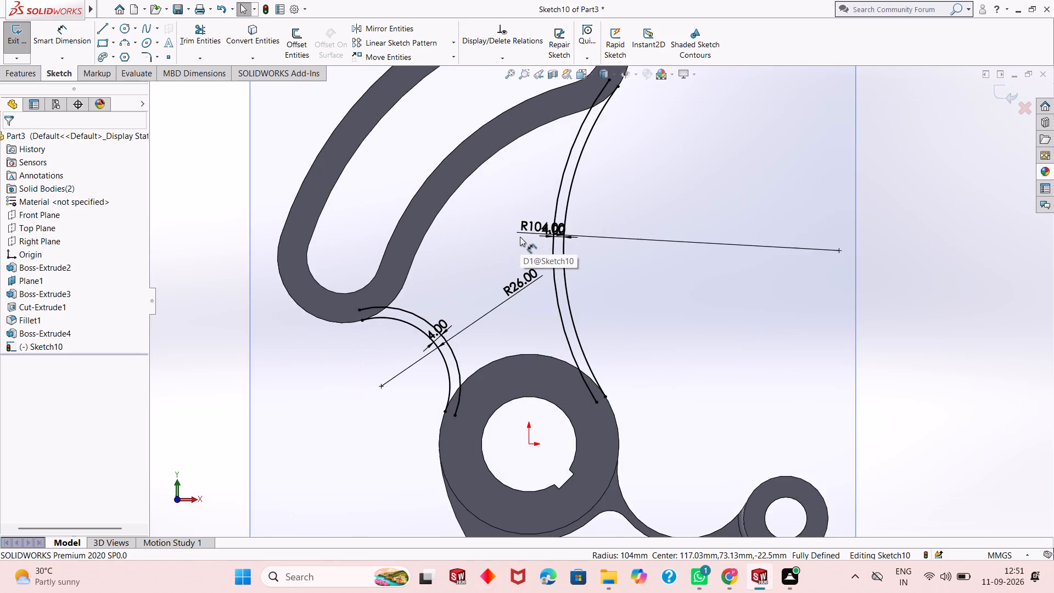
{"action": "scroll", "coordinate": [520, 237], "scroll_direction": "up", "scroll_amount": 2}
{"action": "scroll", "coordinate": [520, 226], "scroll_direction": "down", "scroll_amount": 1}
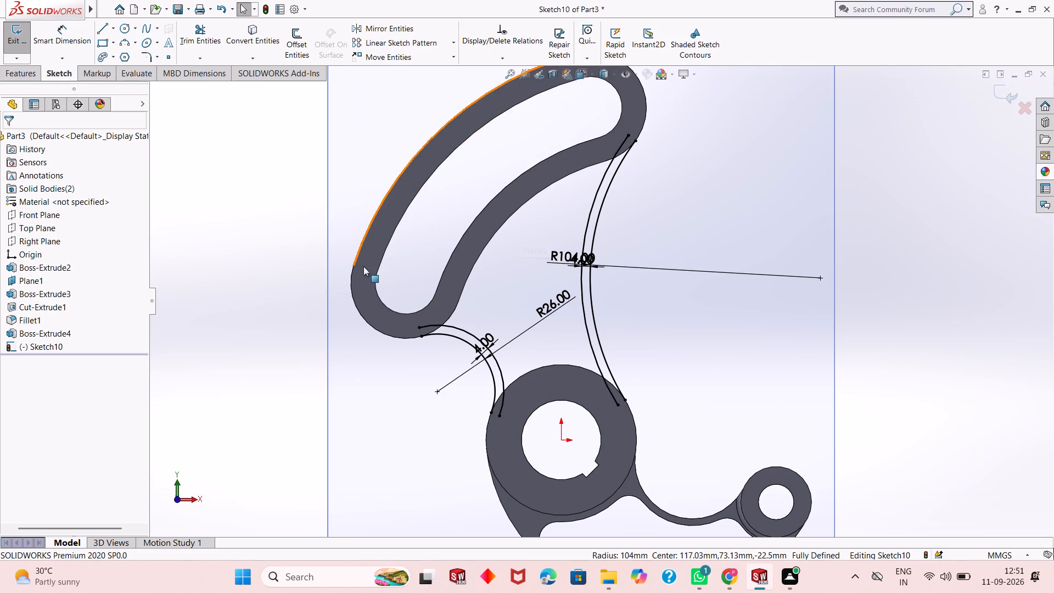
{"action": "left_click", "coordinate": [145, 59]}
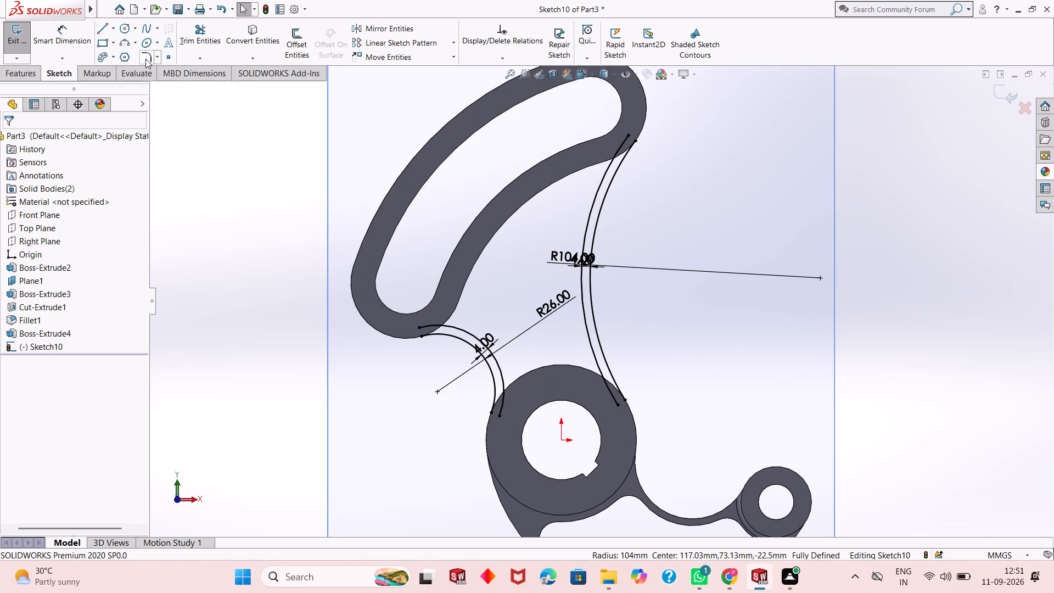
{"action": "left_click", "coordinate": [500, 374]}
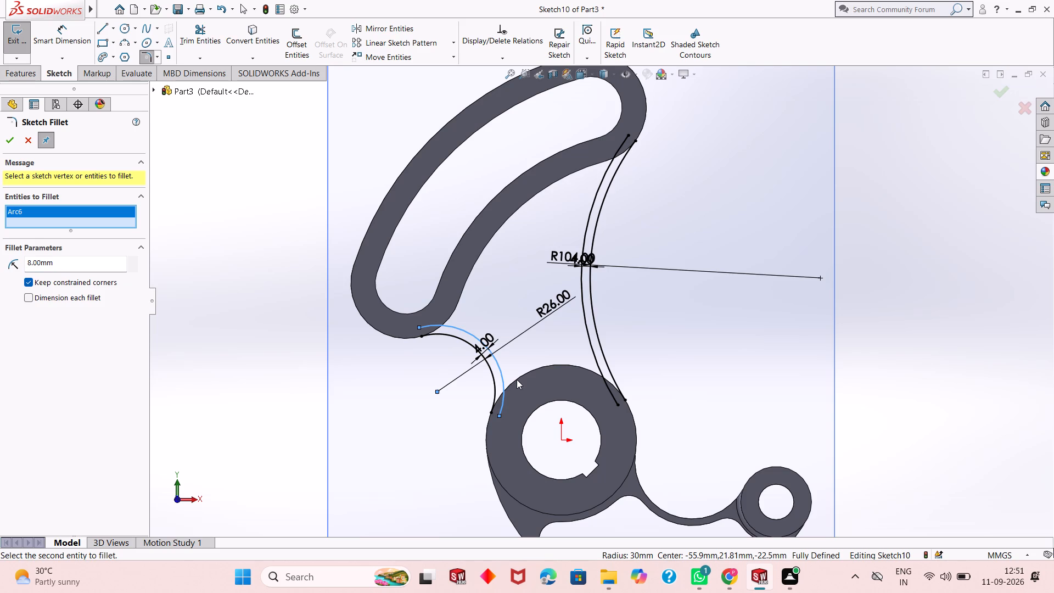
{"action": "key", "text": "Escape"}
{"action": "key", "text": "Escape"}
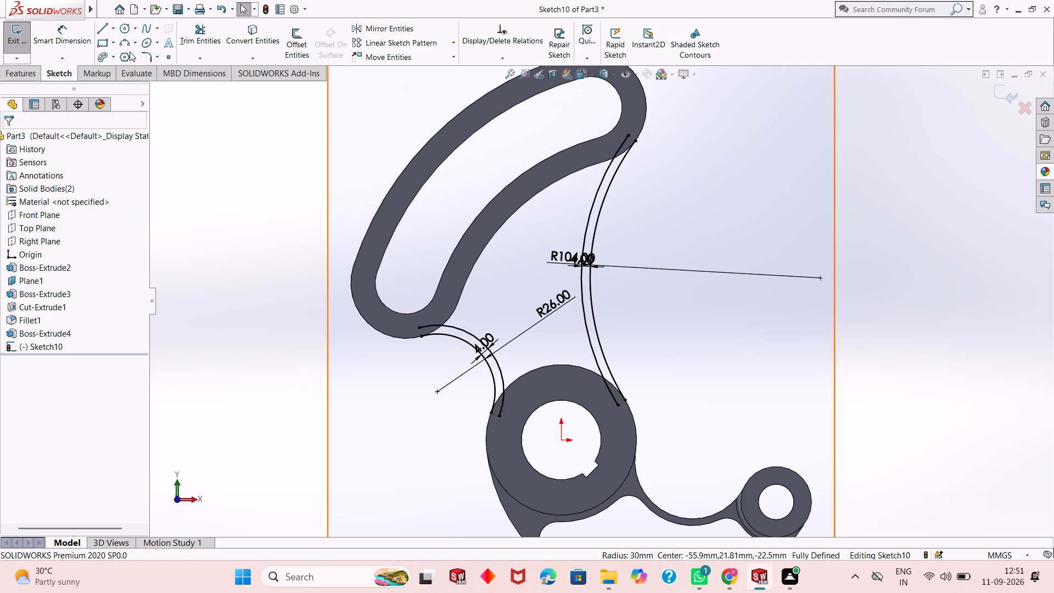
Draw a three-point arc of 10 mm radius from the R26 arc's offset copy to the large ring's outer edge.
{"action": "left_click", "coordinate": [124, 44]}
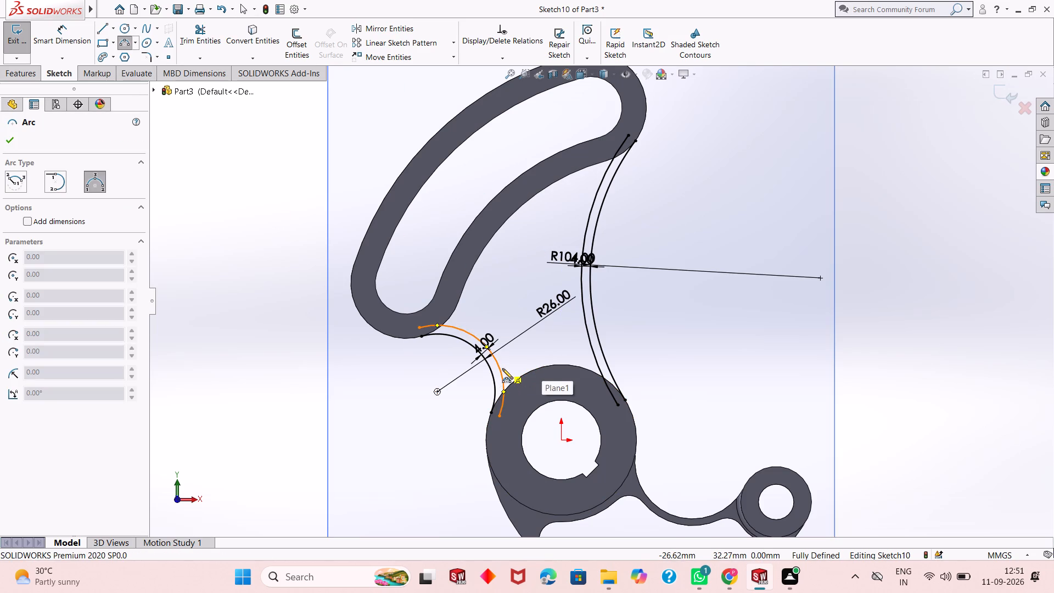
{"action": "left_click", "coordinate": [502, 373]}
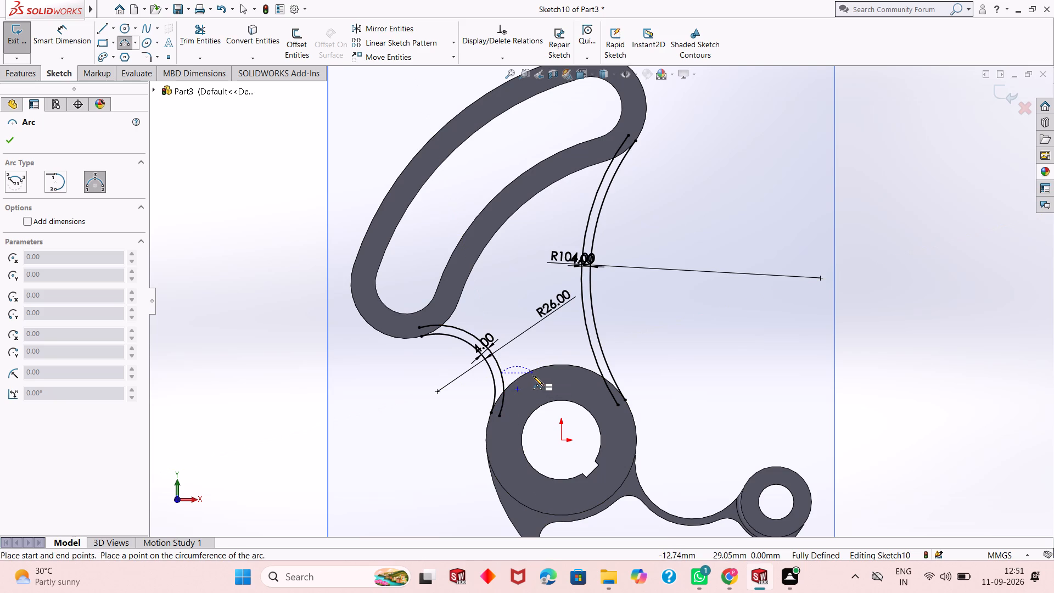
{"action": "left_click", "coordinate": [531, 376]}
{"action": "type", "text": "10"}
{"action": "key", "text": "Return"}
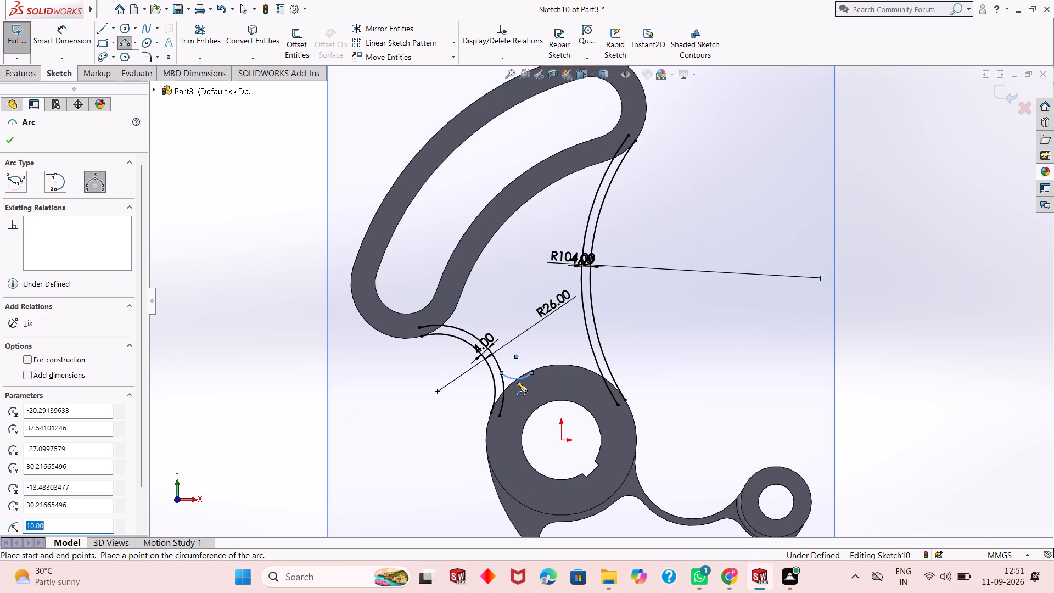
Draw a three-point arc of 10 mm radius from the R104 arc's offset copy to the large ring's outer edge.
{"action": "left_click", "coordinate": [589, 348]}
{"action": "left_click", "coordinate": [574, 363]}
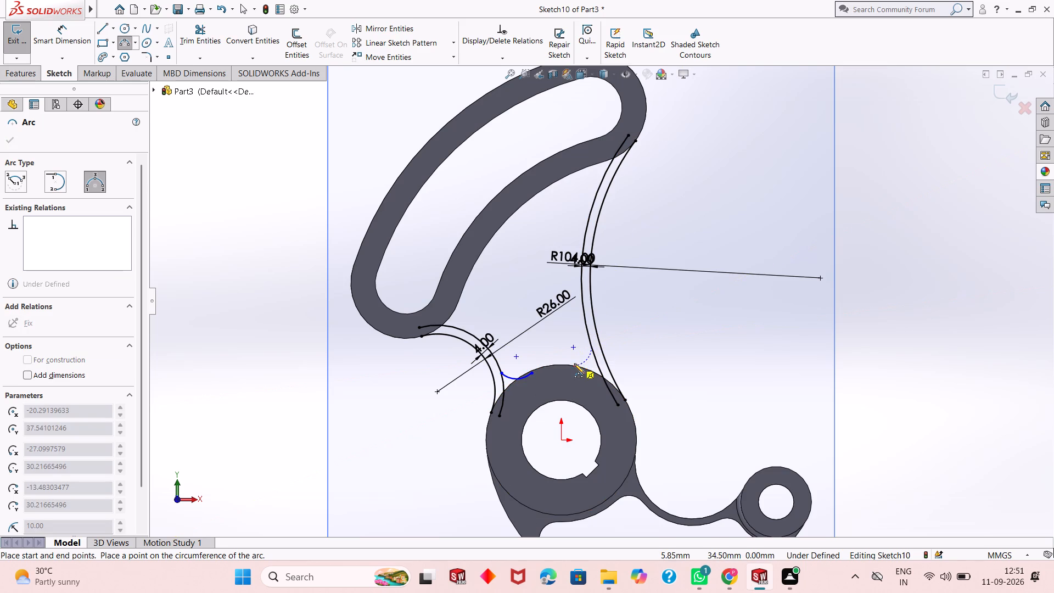
{"action": "type", "text": "10"}
{"action": "key", "text": "Return"}
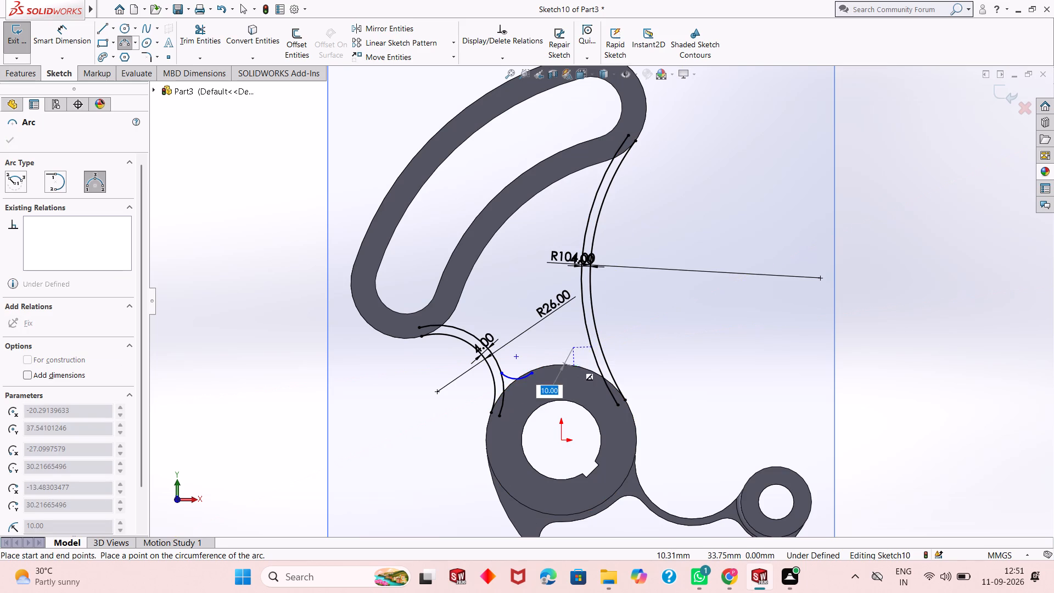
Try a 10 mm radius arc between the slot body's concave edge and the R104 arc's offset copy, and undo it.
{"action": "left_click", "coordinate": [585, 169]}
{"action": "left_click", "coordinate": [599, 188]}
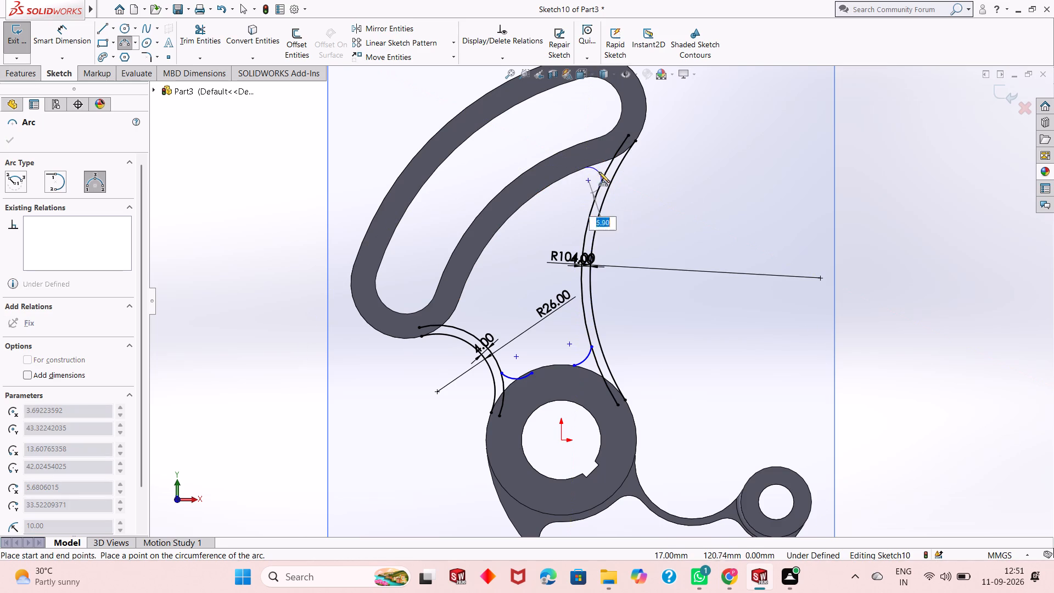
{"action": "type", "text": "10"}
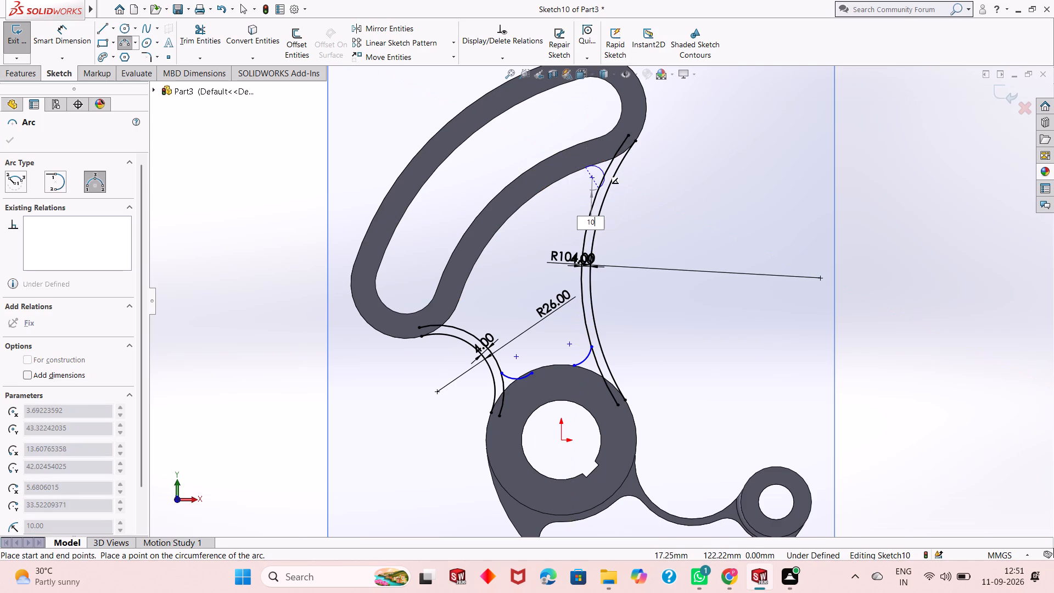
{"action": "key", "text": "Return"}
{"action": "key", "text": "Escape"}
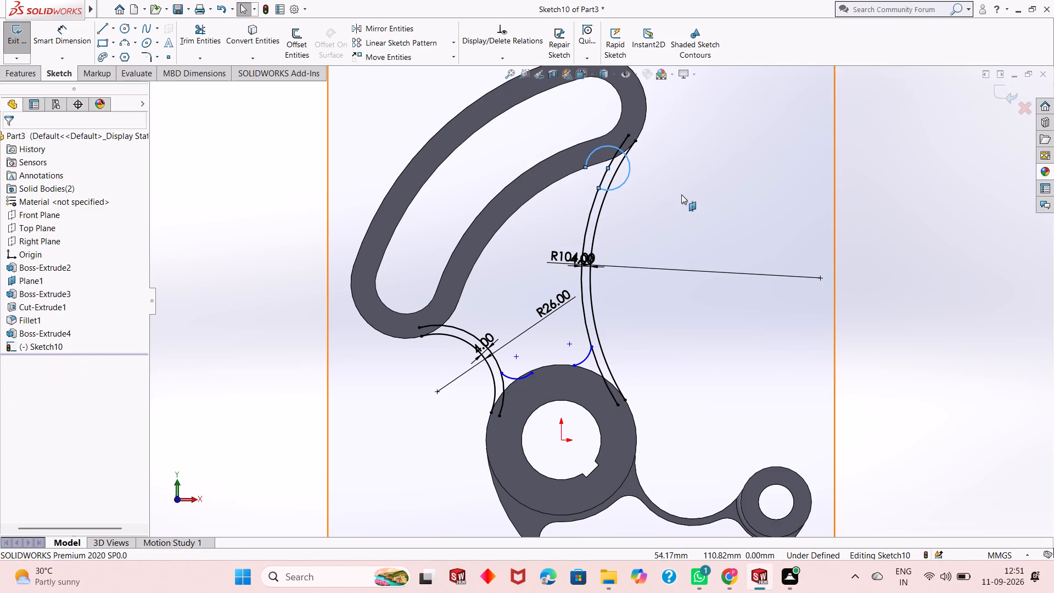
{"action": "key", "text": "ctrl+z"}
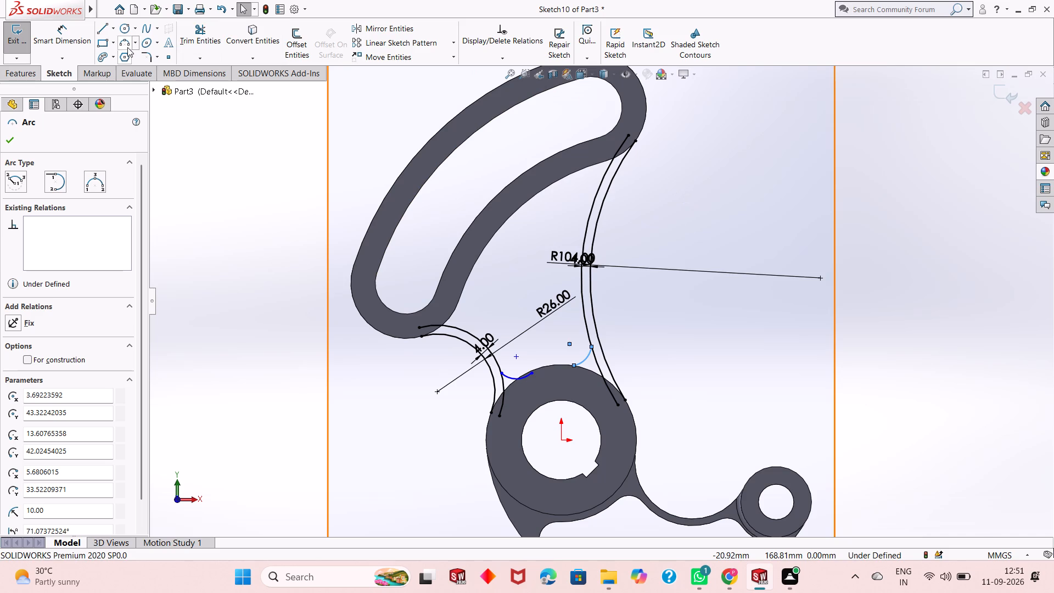
Draw a three-point arc of 10 mm radius from the slot body's concave edge to the R104 arc's offset copy.
{"action": "left_click", "coordinate": [127, 47]}
{"action": "left_click", "coordinate": [591, 168]}
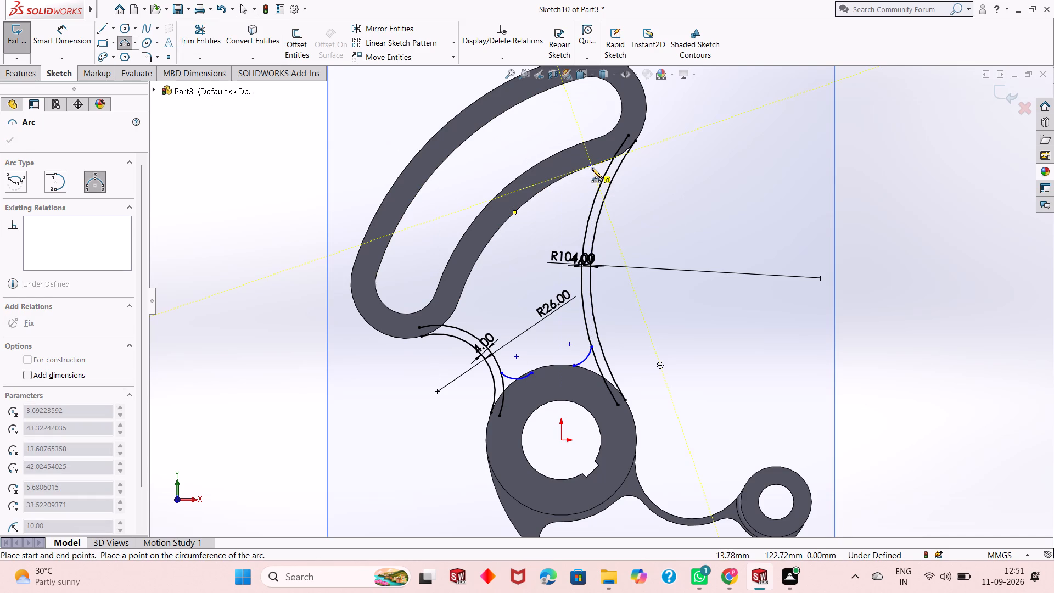
{"action": "left_click", "coordinate": [600, 183]}
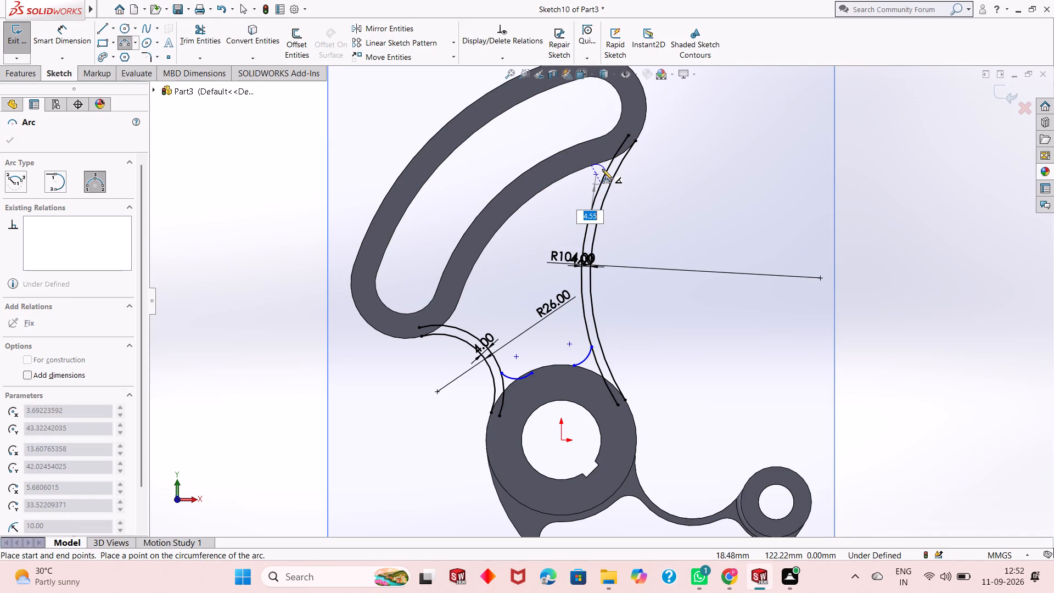
{"action": "type", "text": "10"}
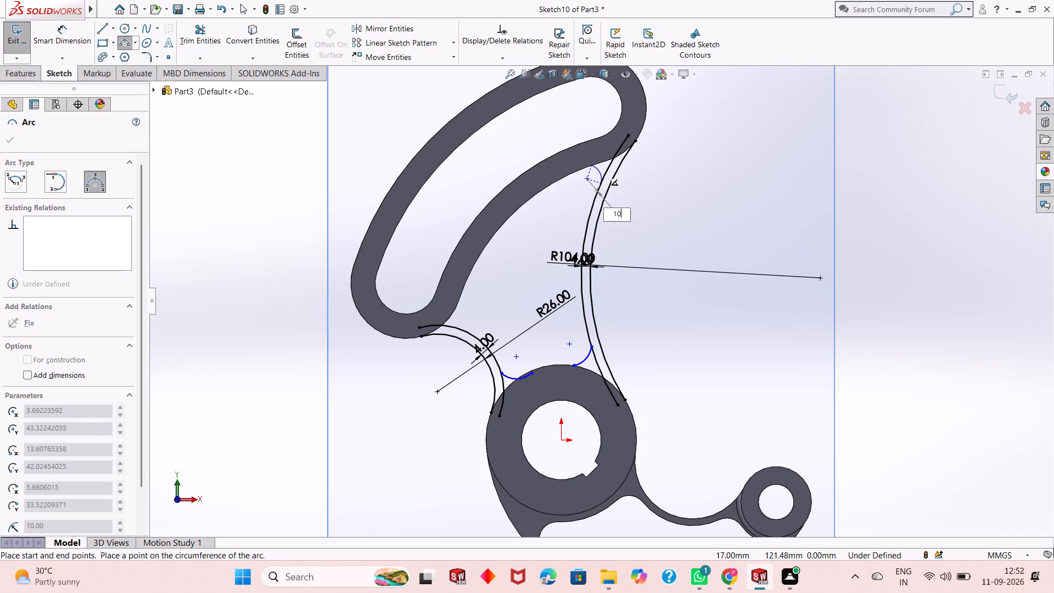
{"action": "key", "text": "Return"}
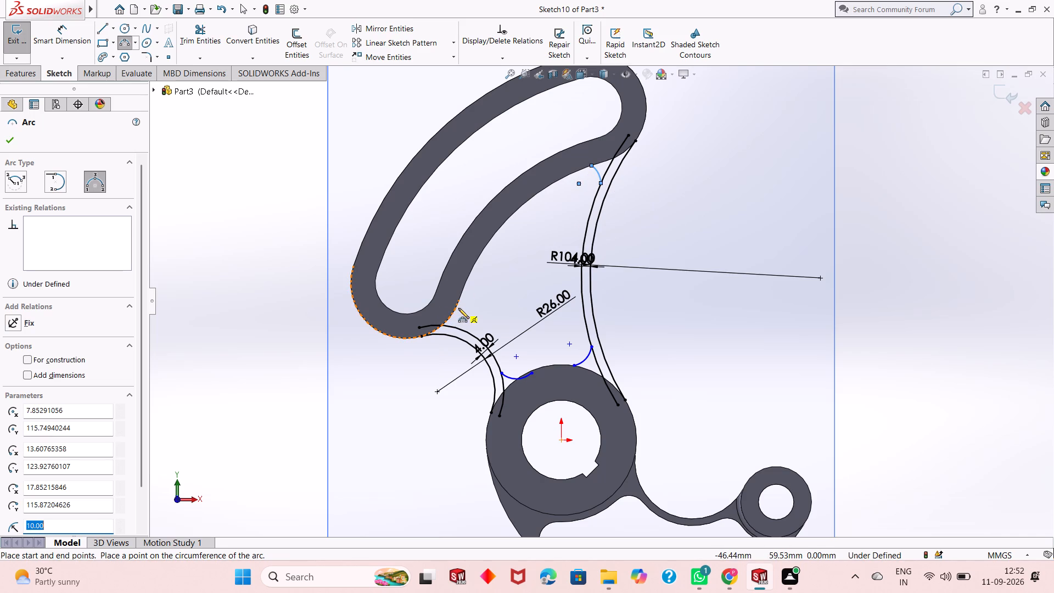
Draw a three-point arc of 10 mm radius from the slot body's lower rounded end to the R26 arc's offset copy.
{"action": "left_click", "coordinate": [459, 304]}
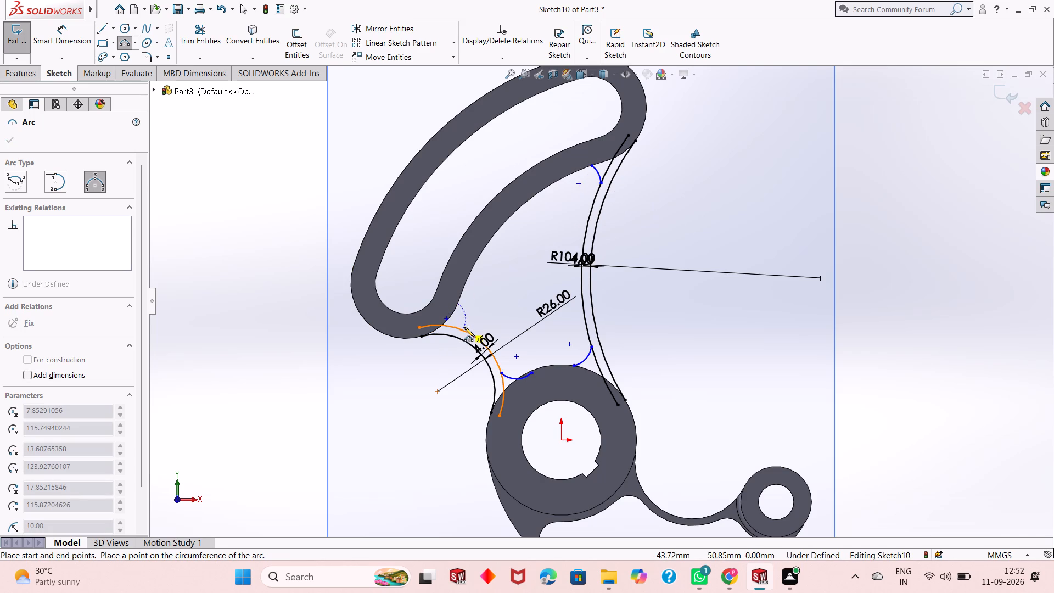
{"action": "left_click", "coordinate": [464, 327]}
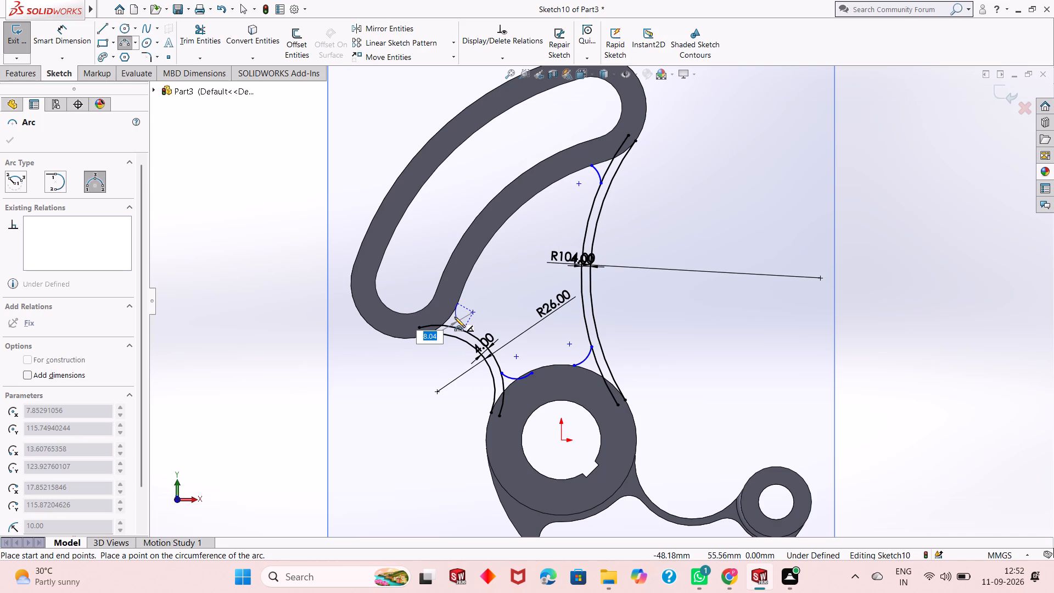
{"action": "type", "text": "10"}
{"action": "key", "text": "Return"}
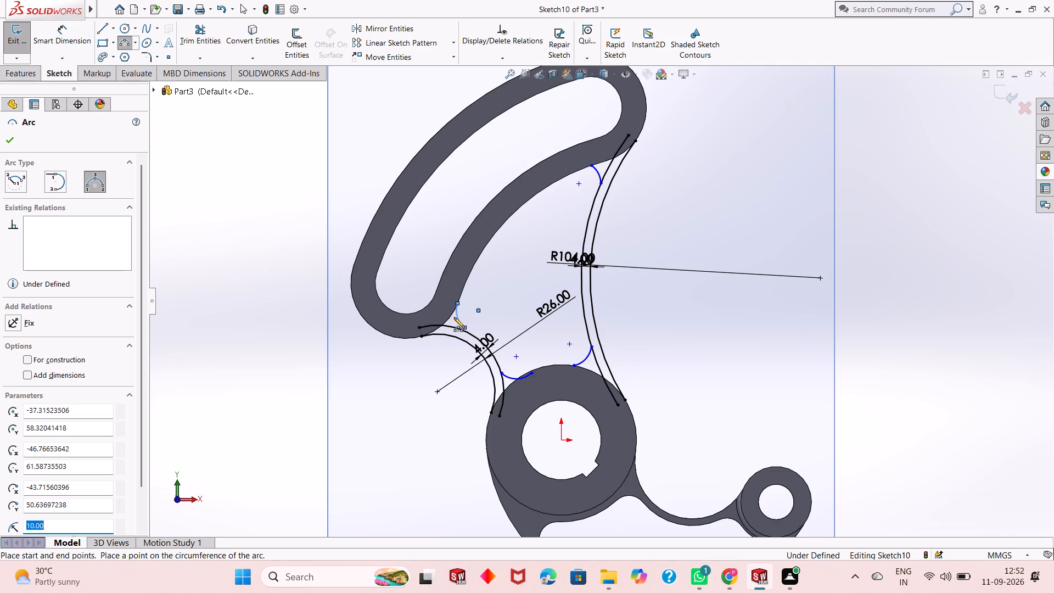
Dimension the radius of the arc between the slot body's concave edge and the R104 arc's offset copy as 10 mm.
{"action": "key", "text": "Escape"}
{"action": "key", "text": "Escape"}
{"action": "key", "text": "Escape"}
{"action": "key", "text": "Escape"}
{"action": "key", "text": "Escape"}
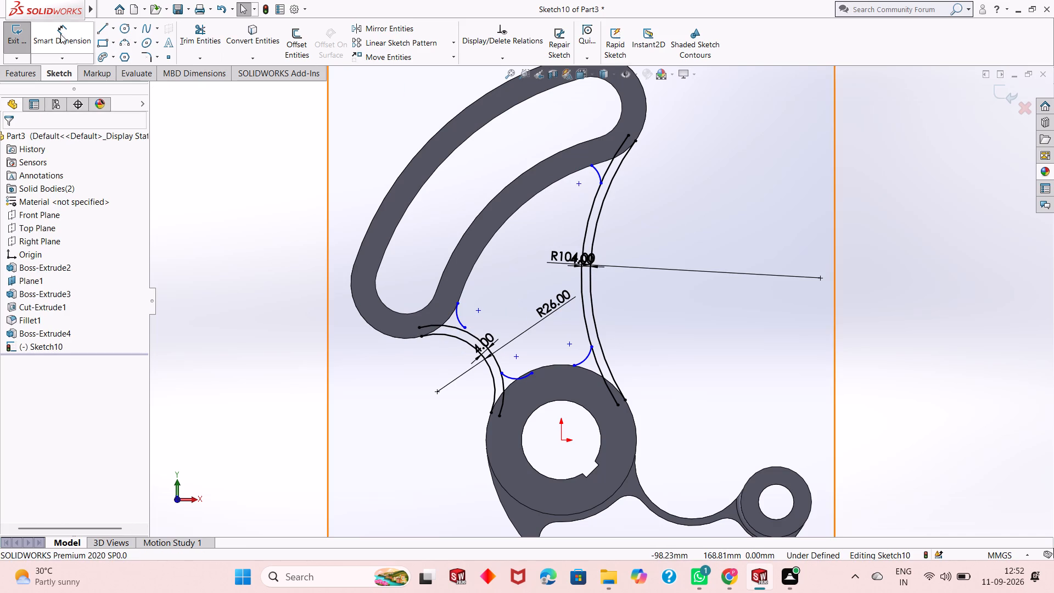
{"action": "left_click", "coordinate": [60, 34]}
{"action": "left_click", "coordinate": [597, 174]}
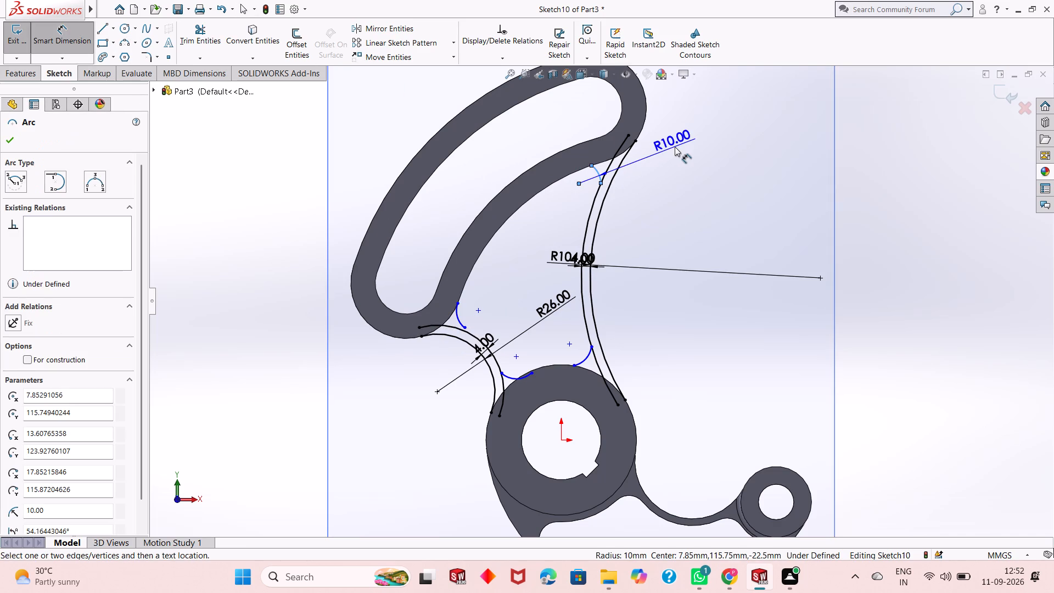
{"action": "left_click", "coordinate": [675, 147]}
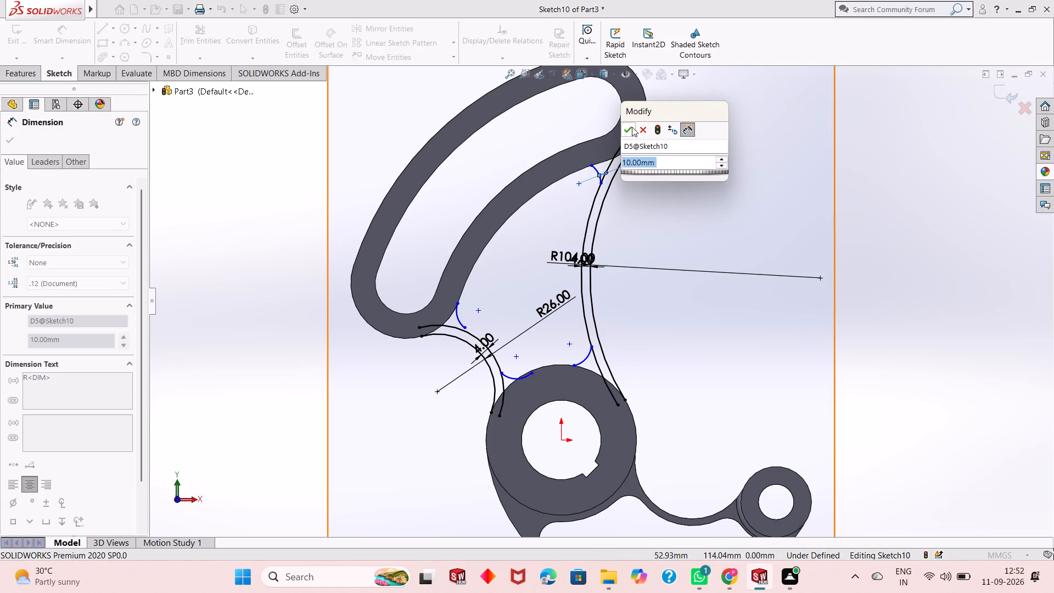
{"action": "left_click", "coordinate": [632, 127]}
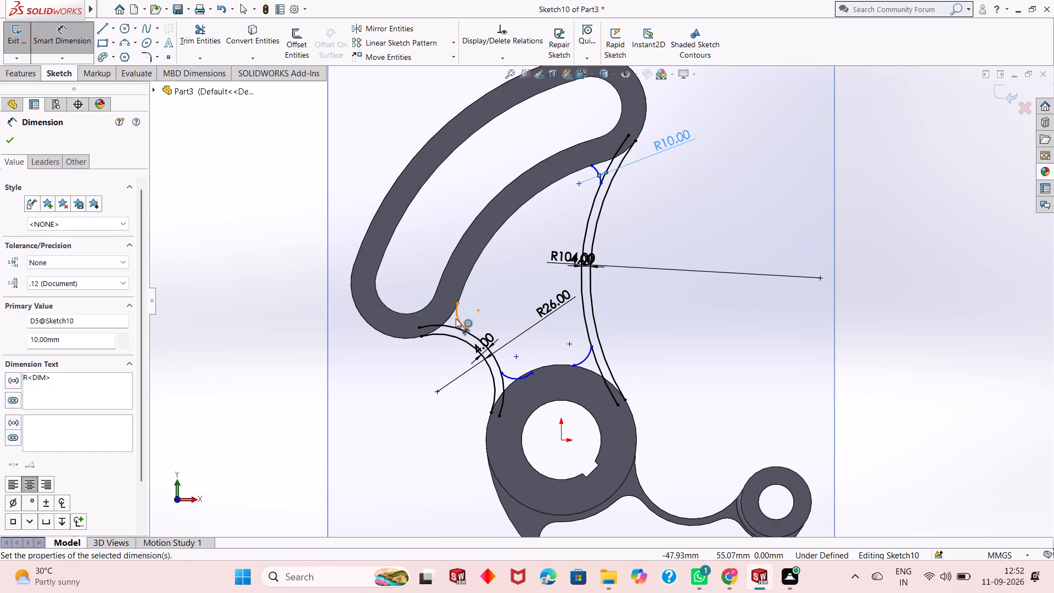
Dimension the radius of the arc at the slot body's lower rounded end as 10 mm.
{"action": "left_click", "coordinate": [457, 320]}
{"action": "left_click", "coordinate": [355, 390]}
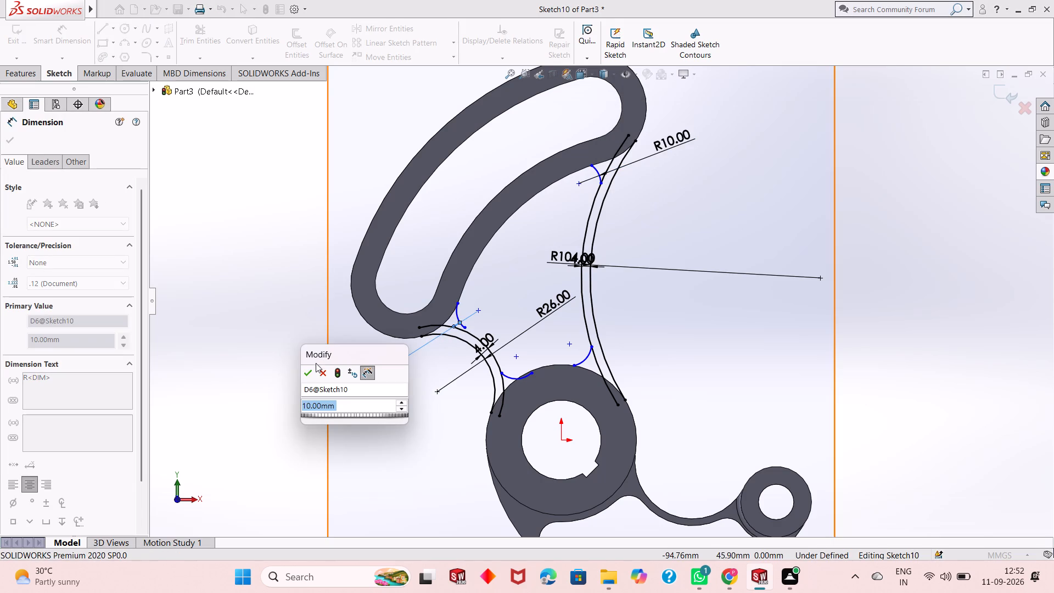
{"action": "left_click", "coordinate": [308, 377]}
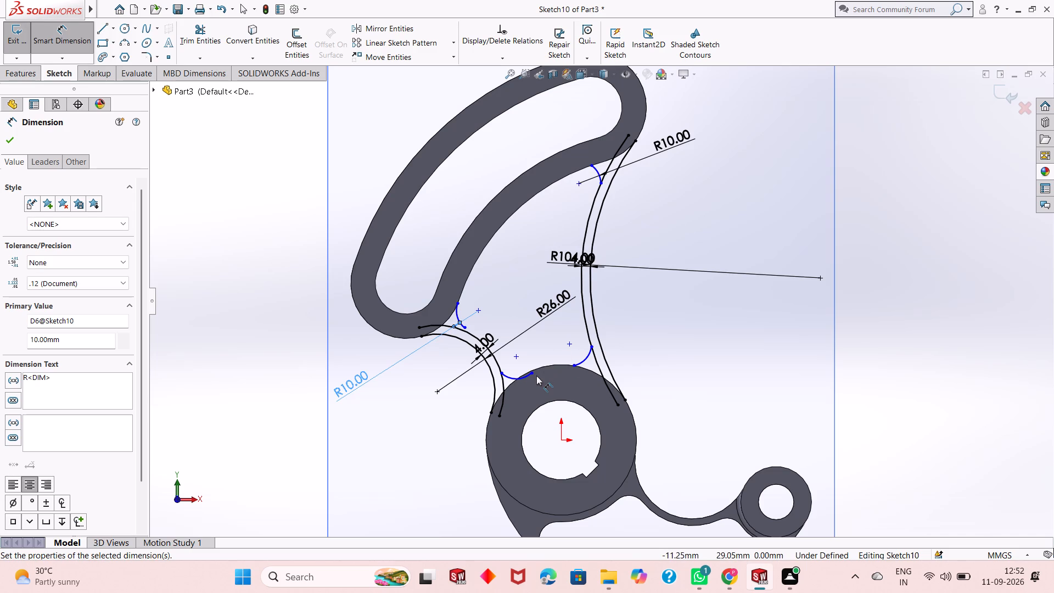
Dimension the radii of the two corner arcs at the large ring's outer edge as 10 mm each.
{"action": "scroll", "coordinate": [570, 365], "scroll_direction": "up", "scroll_amount": 1}
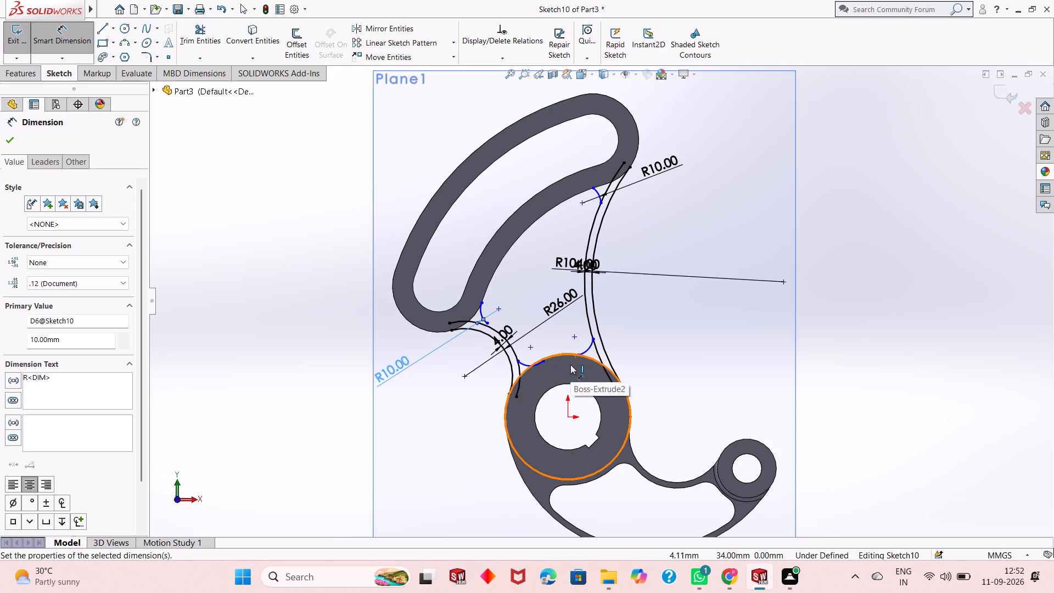
{"action": "scroll", "coordinate": [570, 365], "scroll_direction": "down", "scroll_amount": 1}
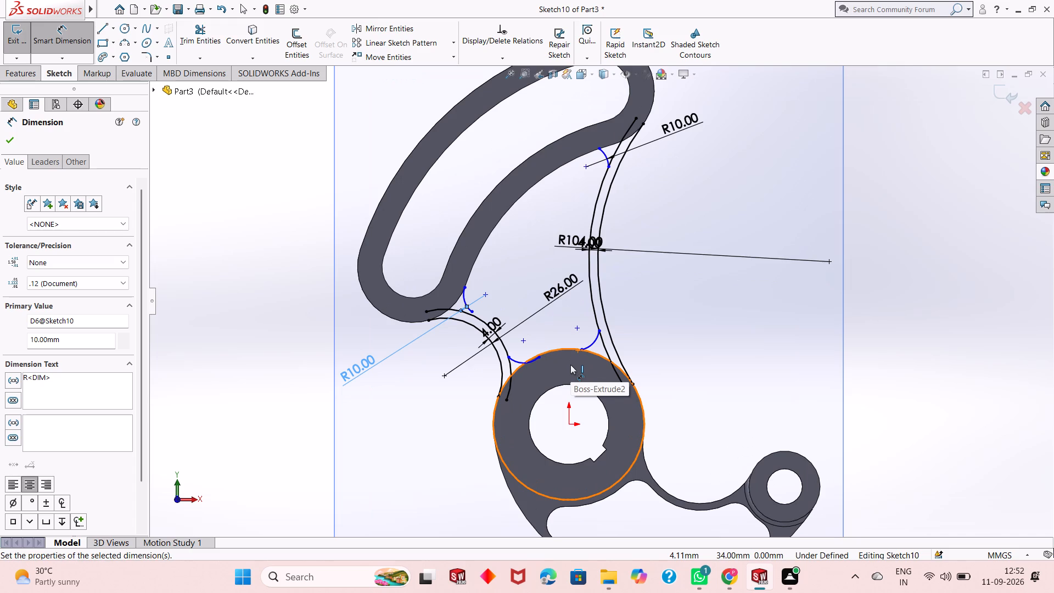
{"action": "scroll", "coordinate": [570, 365], "scroll_direction": "down", "scroll_amount": 1}
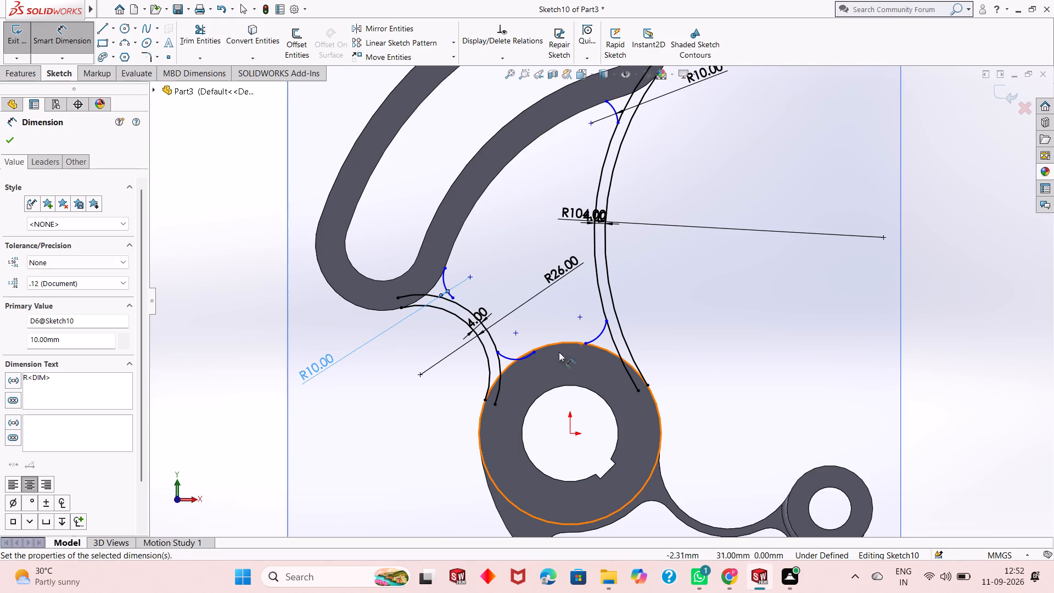
{"action": "left_click", "coordinate": [508, 357]}
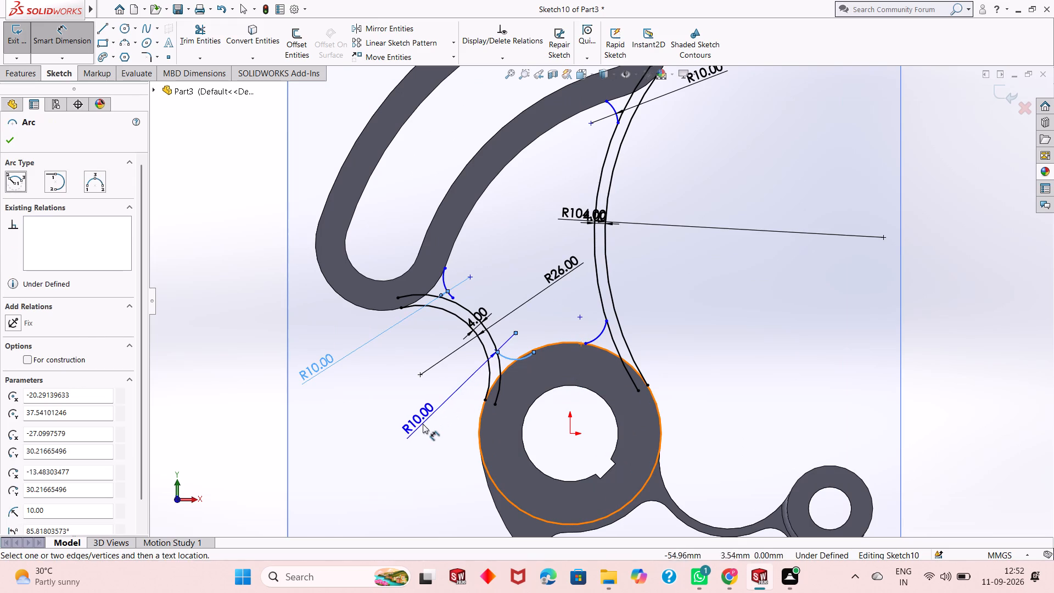
{"action": "left_click", "coordinate": [423, 424]}
{"action": "left_click", "coordinate": [371, 406]}
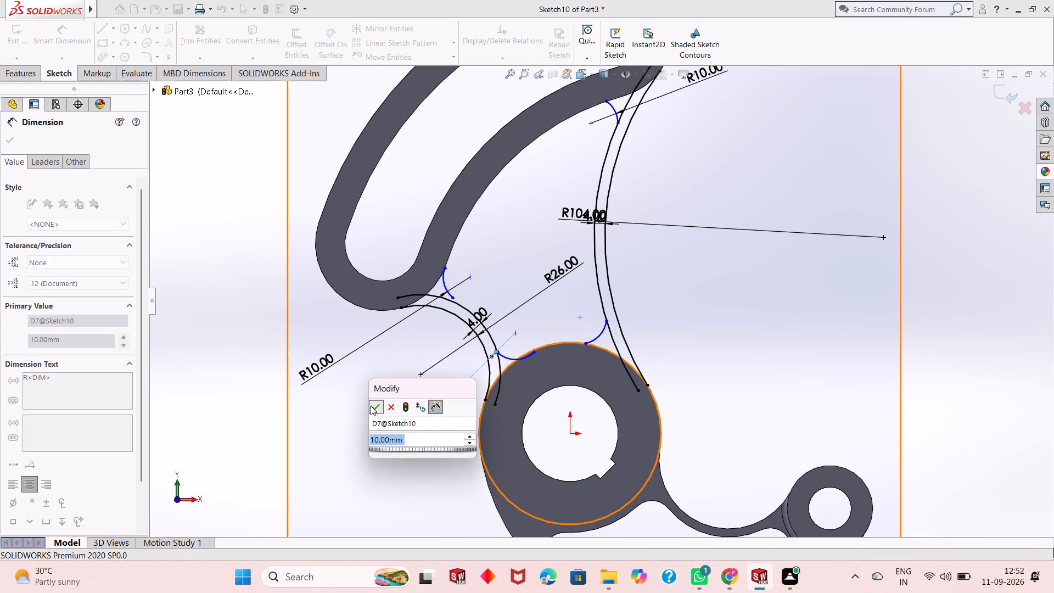
{"action": "left_click", "coordinate": [601, 334]}
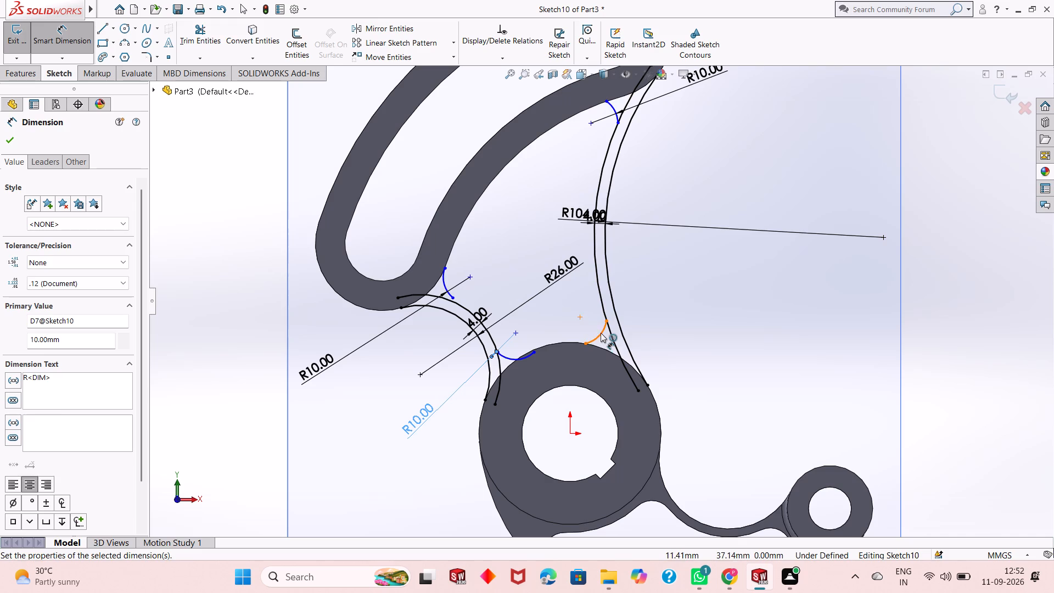
{"action": "left_click", "coordinate": [728, 408]}
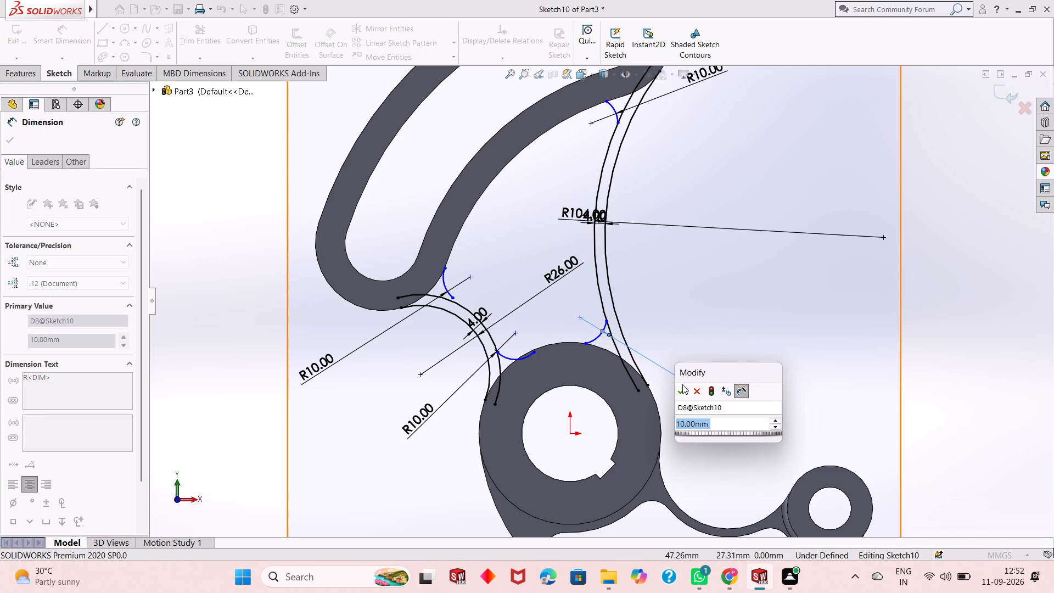
{"action": "left_click", "coordinate": [681, 388]}
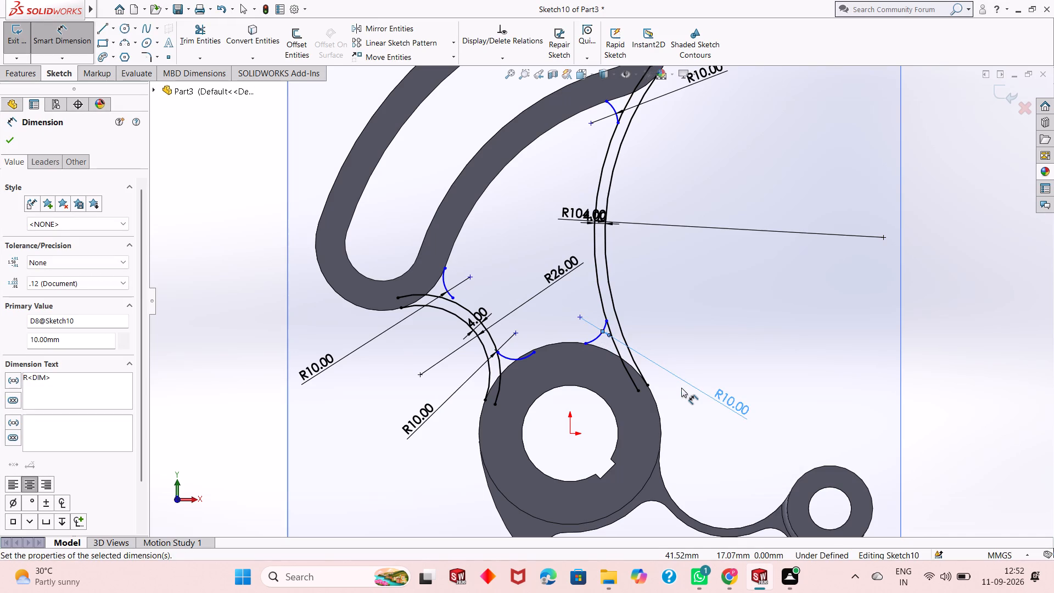
{"action": "right_click", "coordinate": [663, 314]}
{"action": "left_click", "coordinate": [681, 353]}
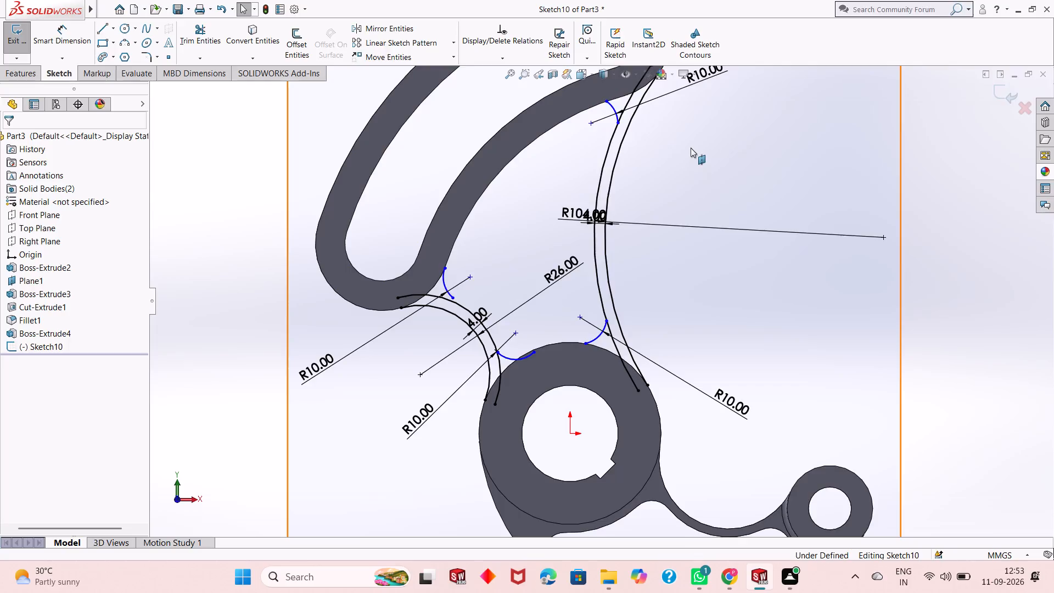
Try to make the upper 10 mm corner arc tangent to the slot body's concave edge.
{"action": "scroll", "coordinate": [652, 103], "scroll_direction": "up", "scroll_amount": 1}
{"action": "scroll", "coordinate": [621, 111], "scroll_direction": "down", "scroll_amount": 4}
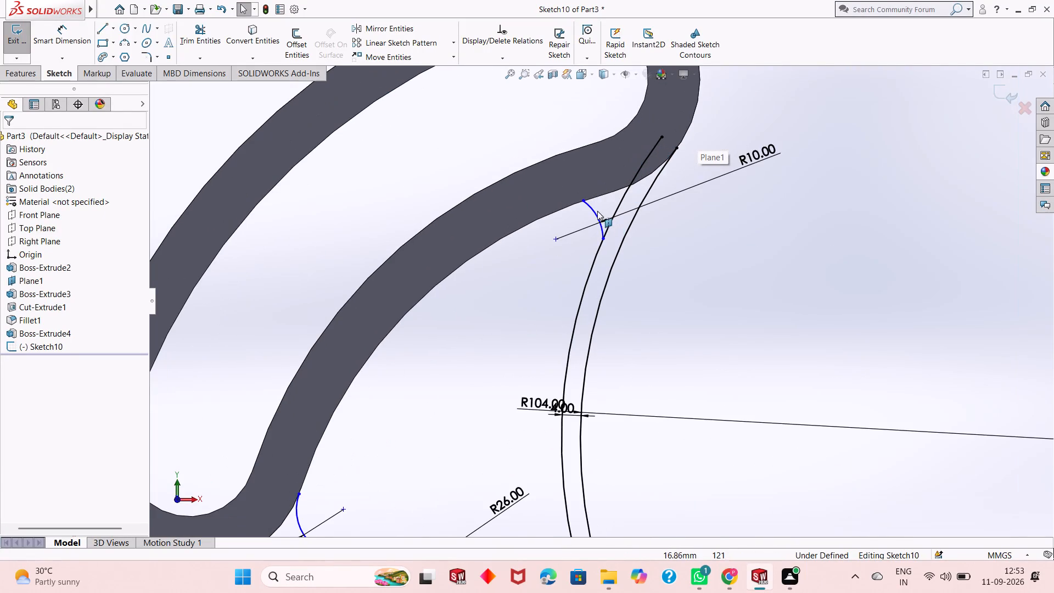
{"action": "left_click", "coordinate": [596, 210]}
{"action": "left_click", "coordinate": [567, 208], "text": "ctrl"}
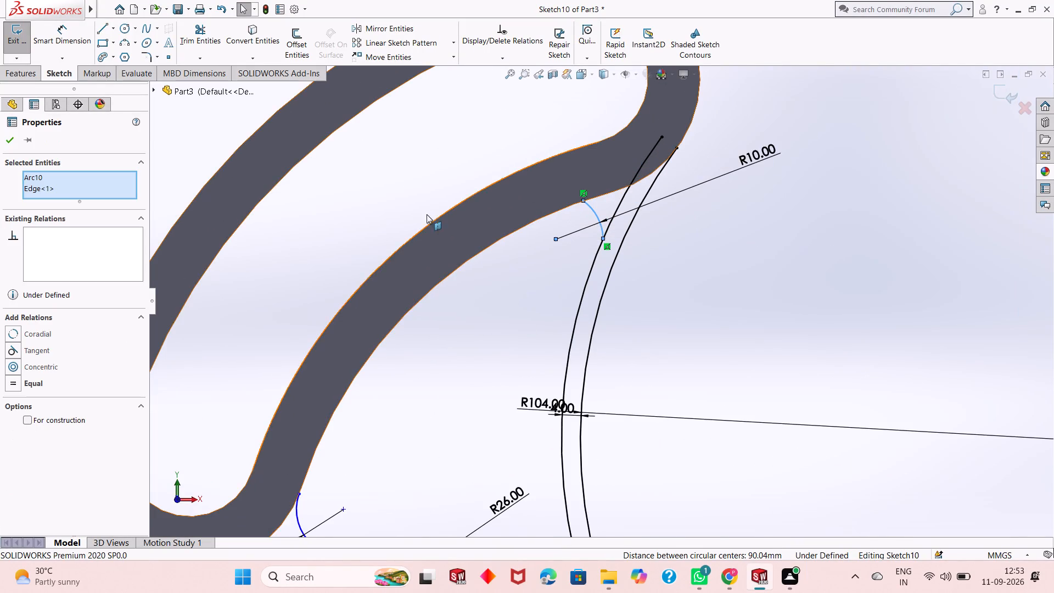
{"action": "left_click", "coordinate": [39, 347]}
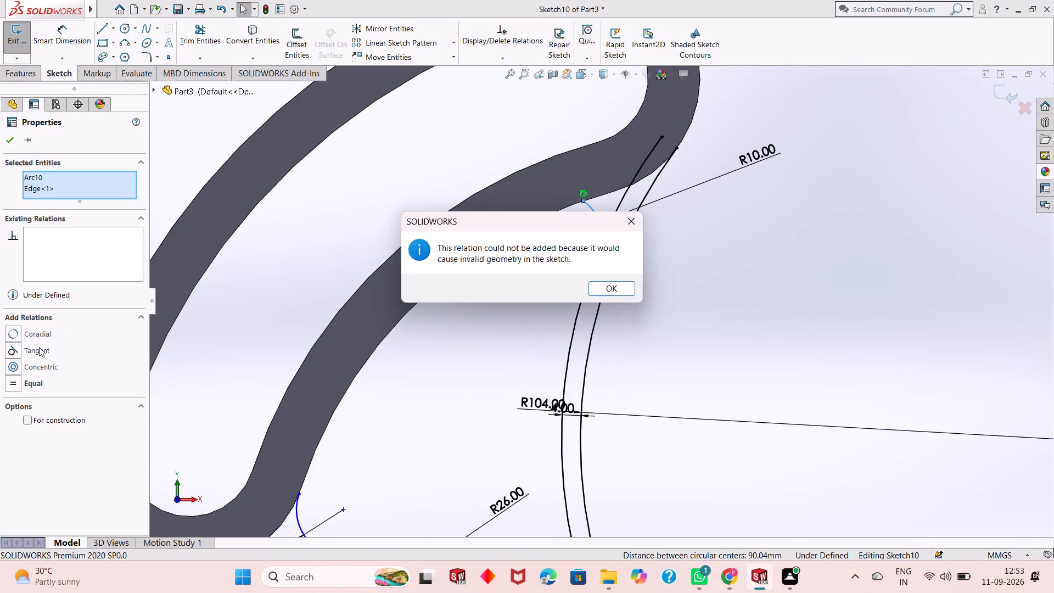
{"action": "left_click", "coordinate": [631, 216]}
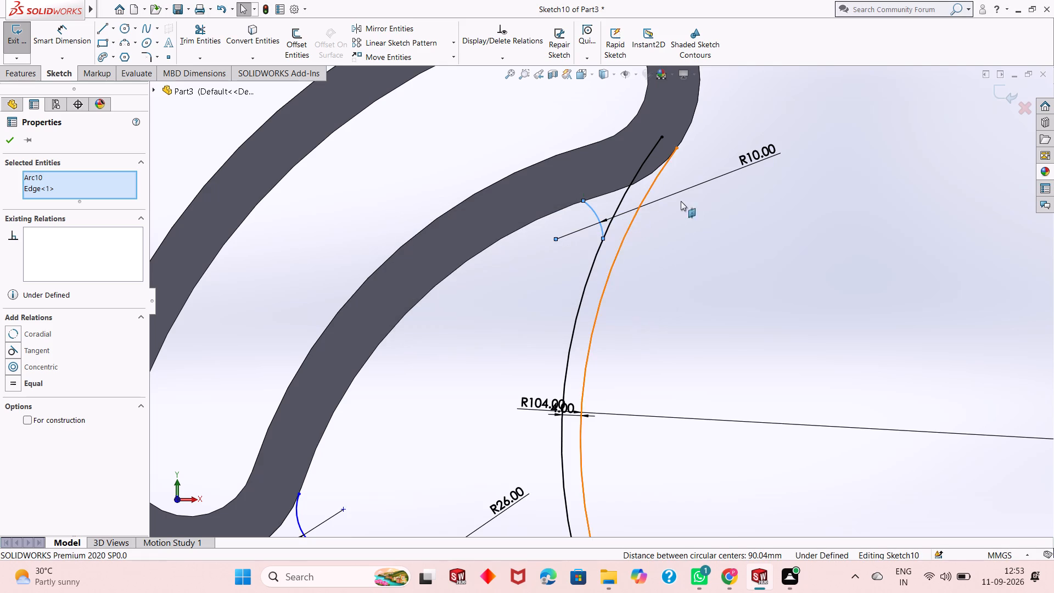
Make the upper 10 mm corner arc tangent to the R104 arc's offset copy.
{"action": "left_click", "coordinate": [593, 264], "text": "ctrl"}
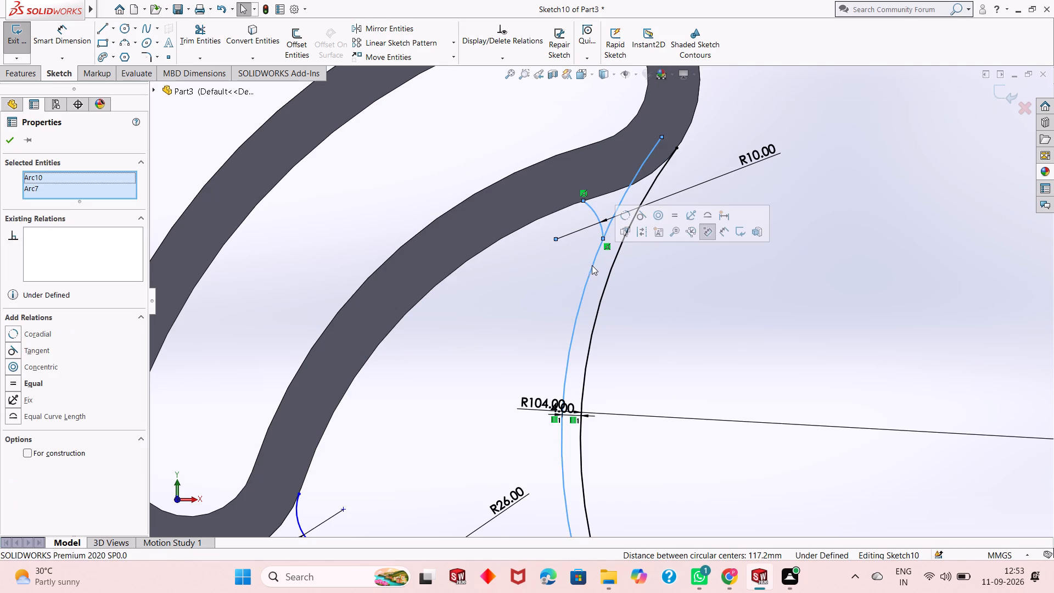
{"action": "left_click", "coordinate": [33, 351]}
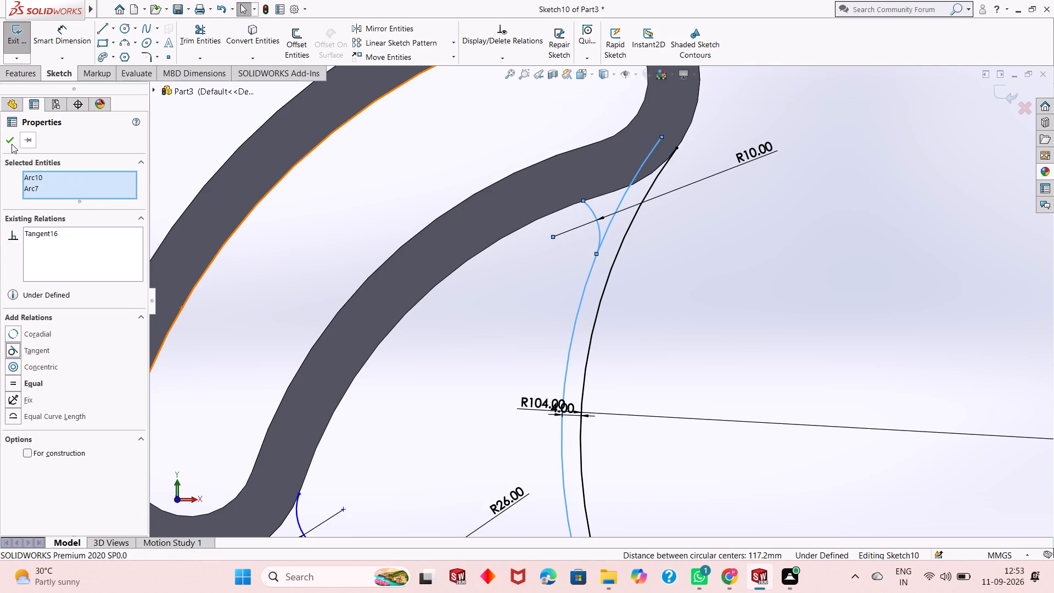
{"action": "left_click", "coordinate": [11, 144]}
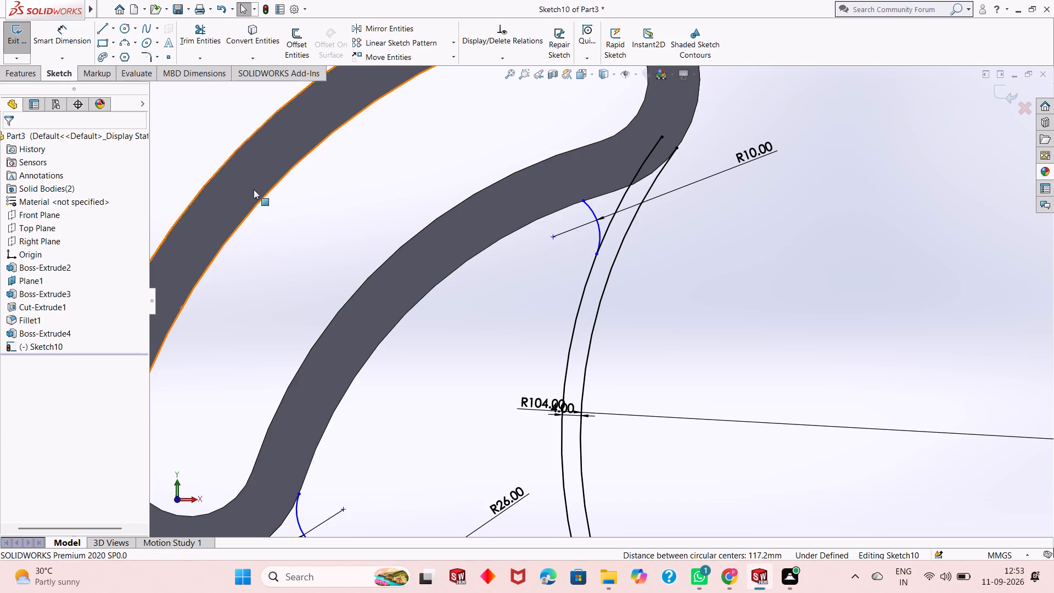
Delete the corner arc at the slot body's lower rounded end together with its radius dimension.
{"action": "scroll", "coordinate": [333, 281], "scroll_direction": "up", "scroll_amount": 1}
{"action": "scroll", "coordinate": [375, 299], "scroll_direction": "up", "scroll_amount": 1}
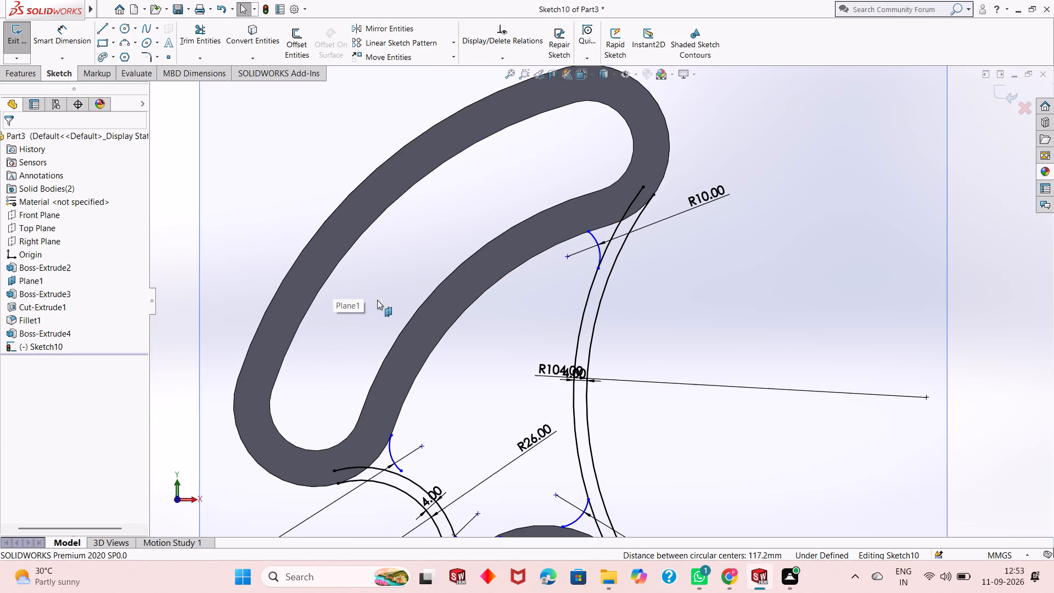
{"action": "scroll", "coordinate": [425, 419], "scroll_direction": "up", "scroll_amount": 2}
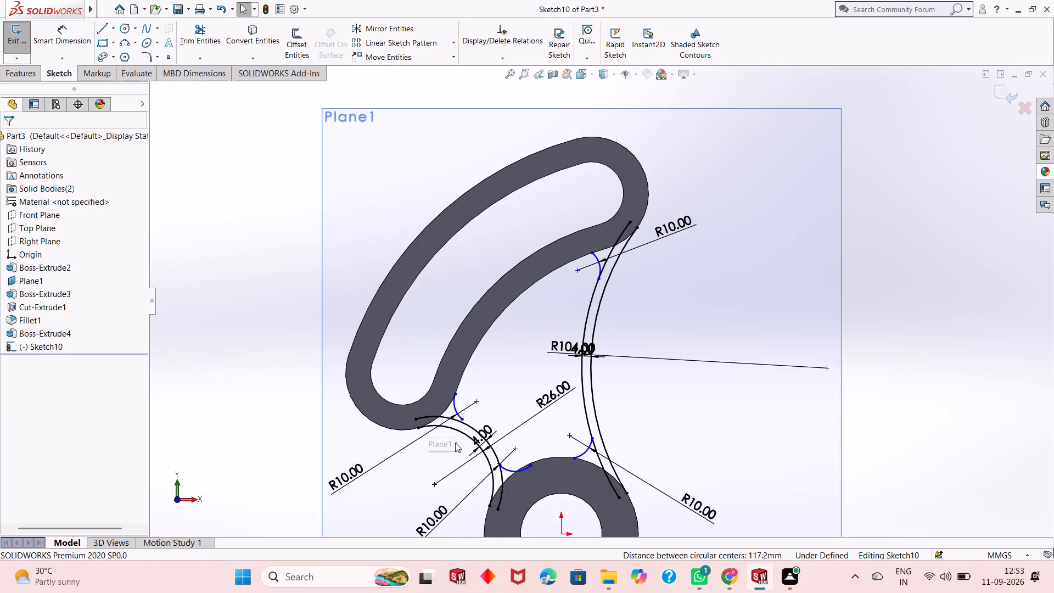
{"action": "scroll", "coordinate": [466, 440], "scroll_direction": "down", "scroll_amount": 2}
{"action": "scroll", "coordinate": [520, 375], "scroll_direction": "down", "scroll_amount": 1}
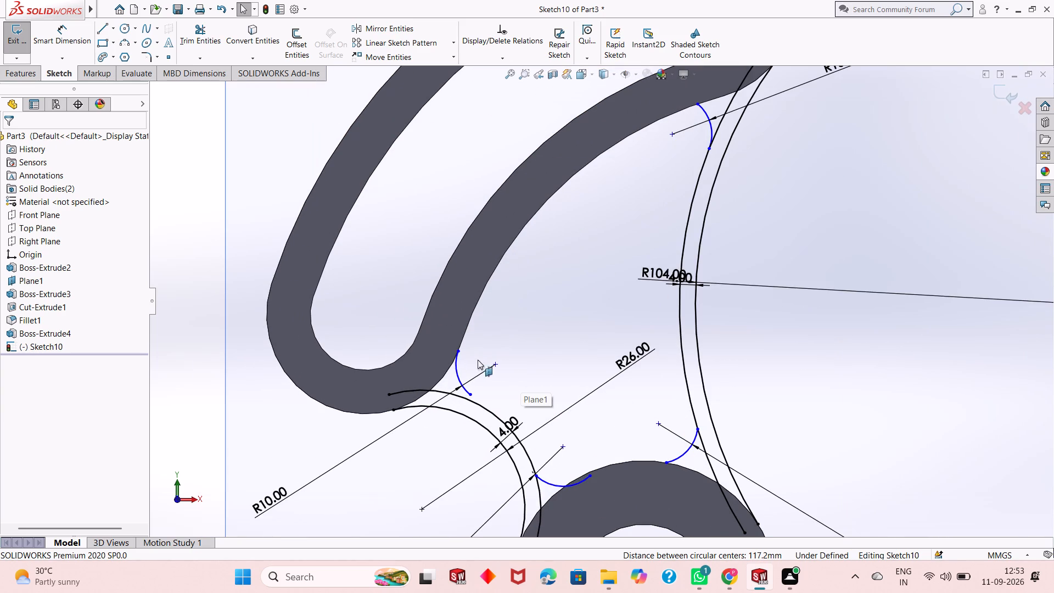
{"action": "right_click", "coordinate": [283, 489]}
{"action": "left_click", "coordinate": [357, 445]}
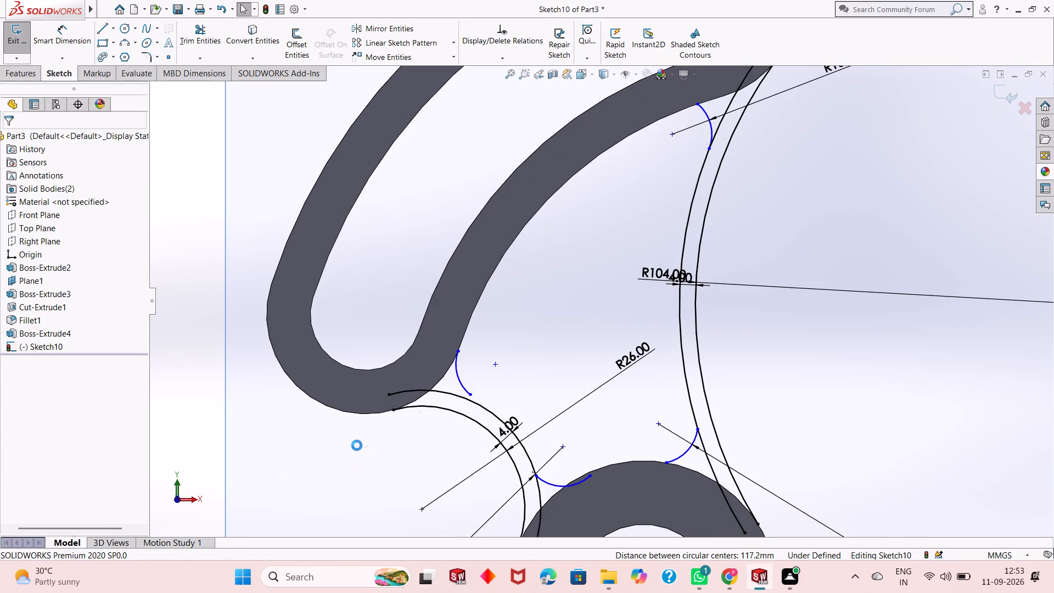
{"action": "right_click", "coordinate": [458, 383]}
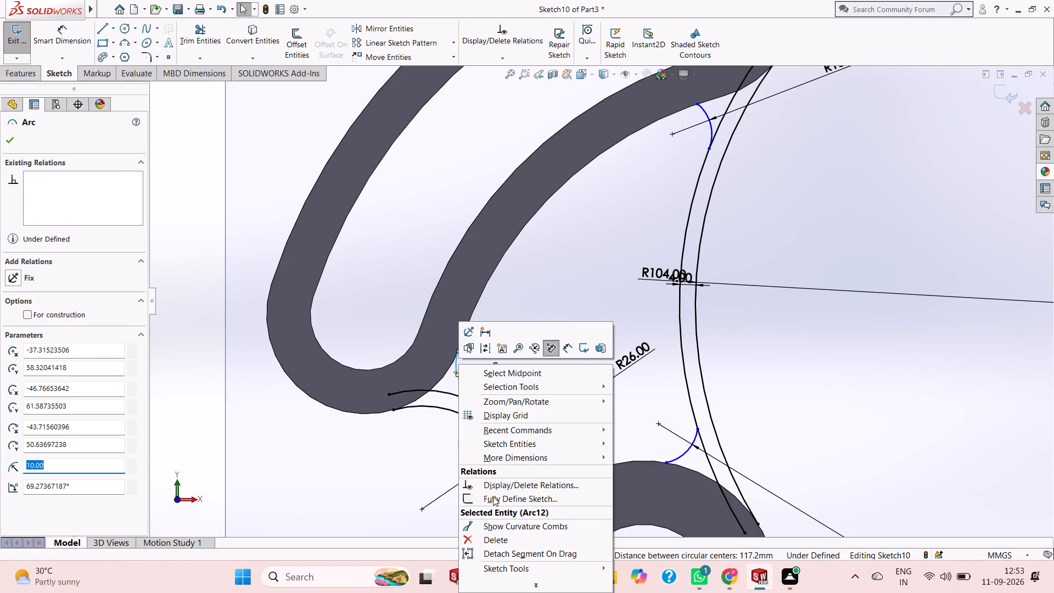
{"action": "left_click", "coordinate": [501, 538]}
Draw a three-point arc of 10 mm radius from the slot body's lower rounded end to the R26 arc's offset copy.
{"action": "scroll", "coordinate": [504, 399], "scroll_direction": "up", "scroll_amount": 2}
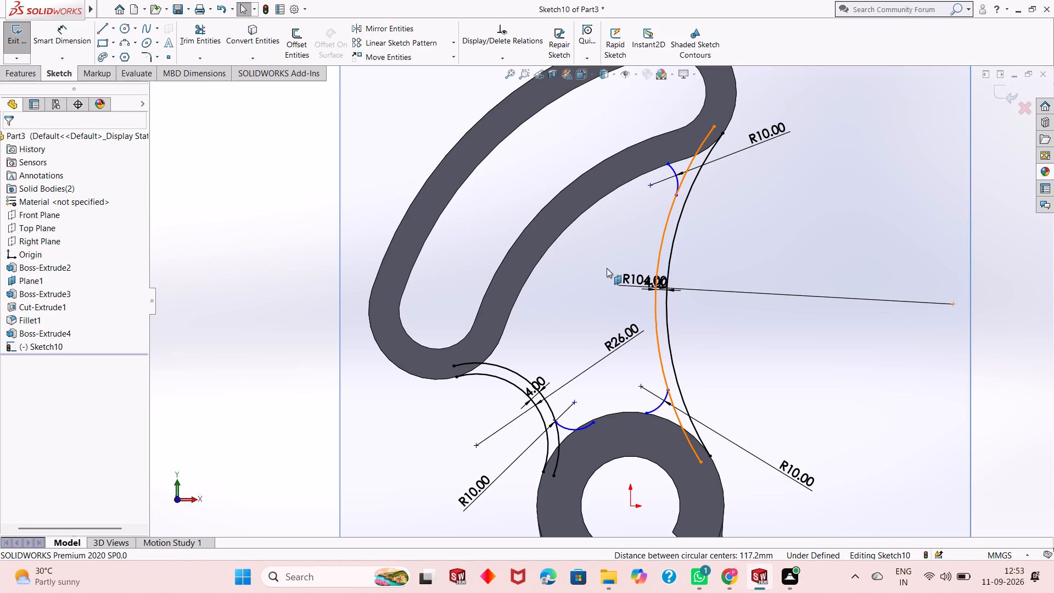
{"action": "left_click", "coordinate": [126, 44]}
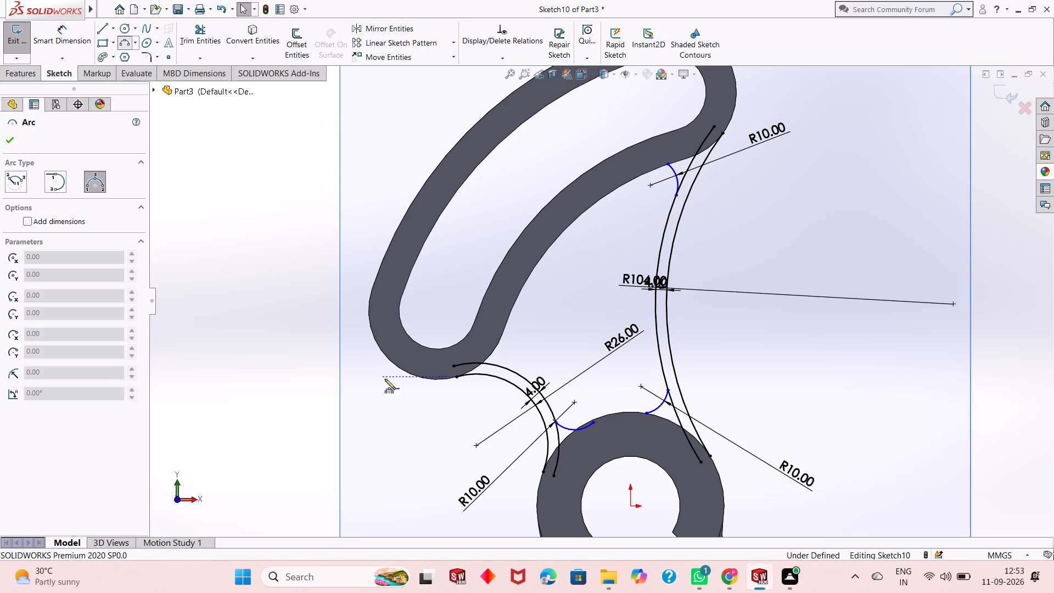
{"action": "left_click", "coordinate": [497, 345]}
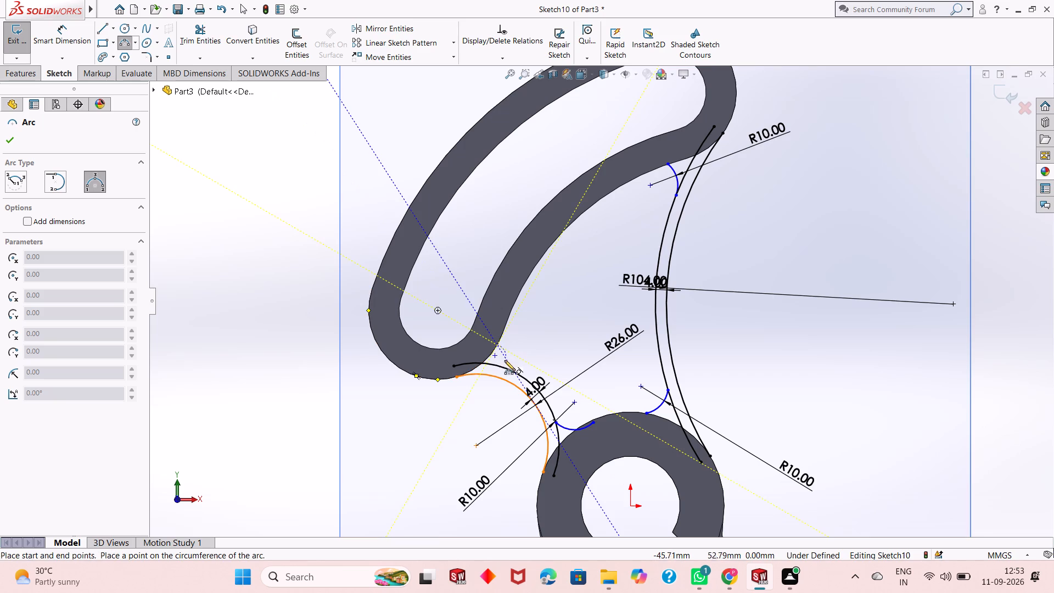
{"action": "left_click", "coordinate": [514, 370]}
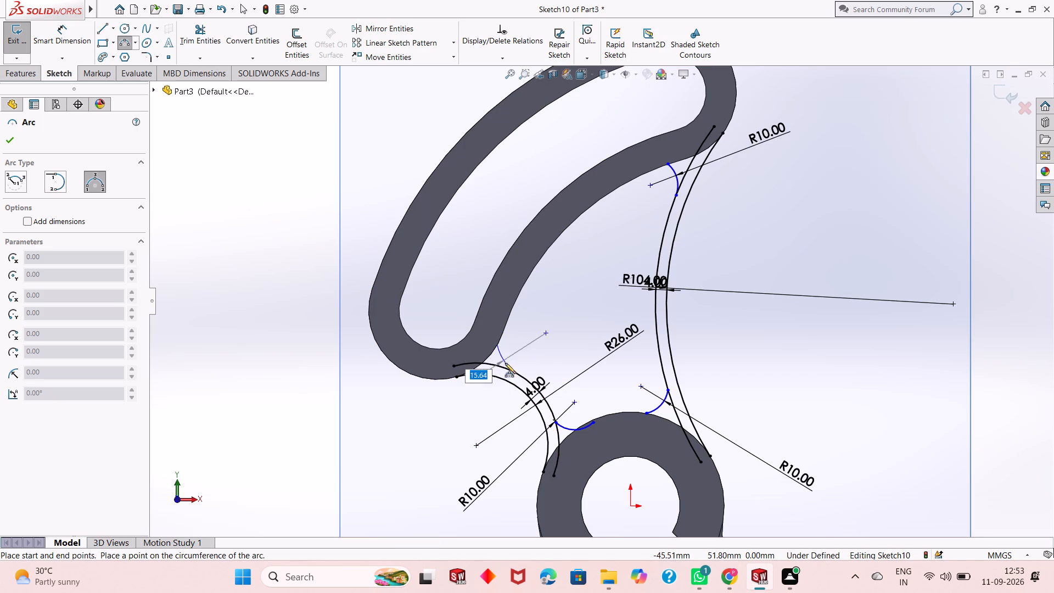
{"action": "type", "text": "10"}
{"action": "key", "text": "Return"}
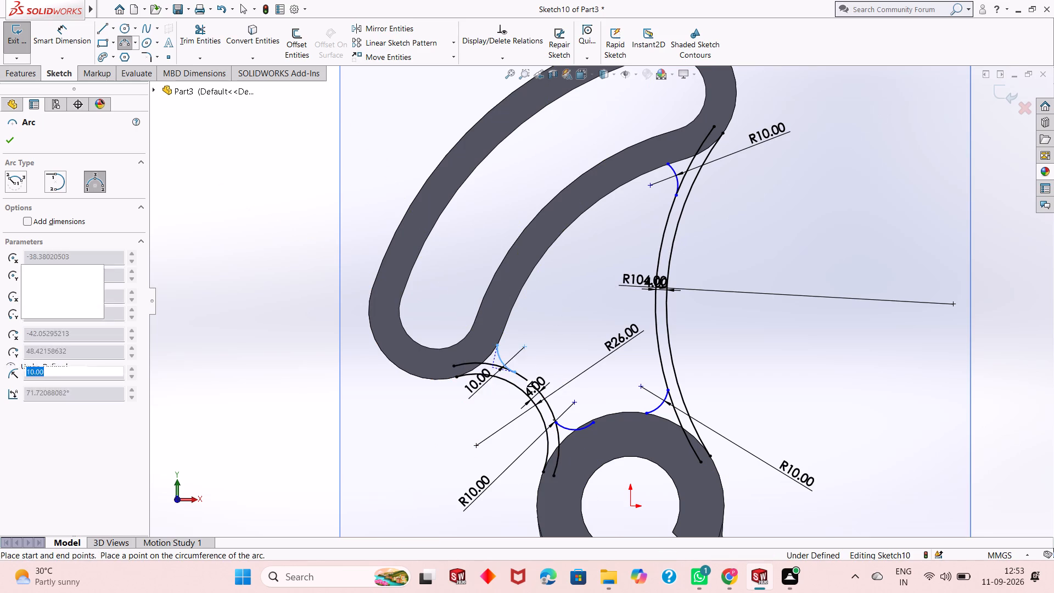
{"action": "key", "text": "Escape"}
{"action": "key", "text": "Escape"}
{"action": "key", "text": "Escape"}
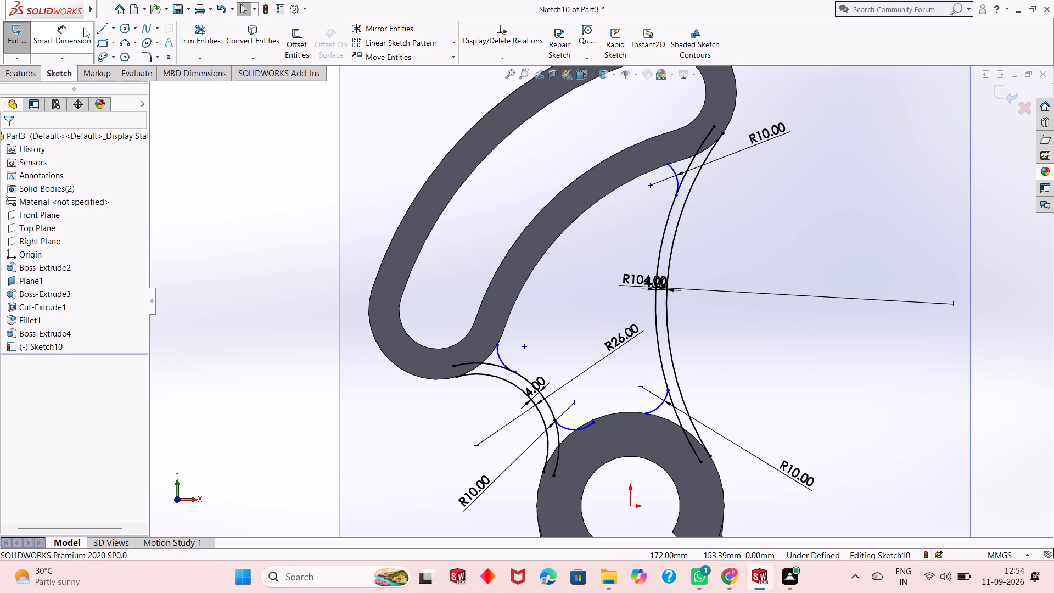
Draw a three-point arc of about 95.54 mm radius along the slot body's concave edge.
{"action": "left_click", "coordinate": [122, 45]}
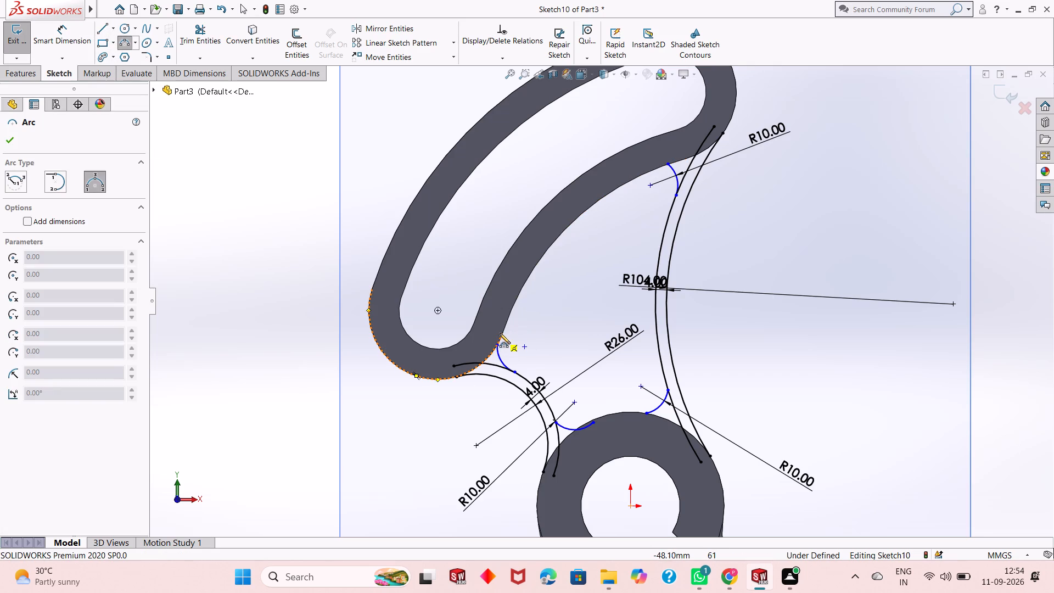
{"action": "left_click", "coordinate": [503, 334]}
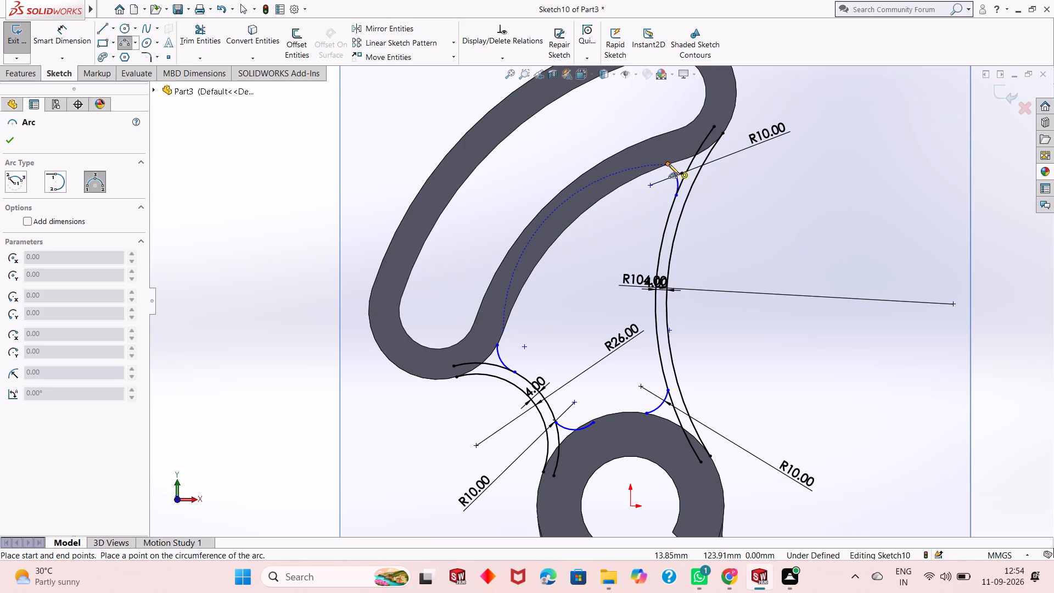
{"action": "left_click", "coordinate": [686, 160]}
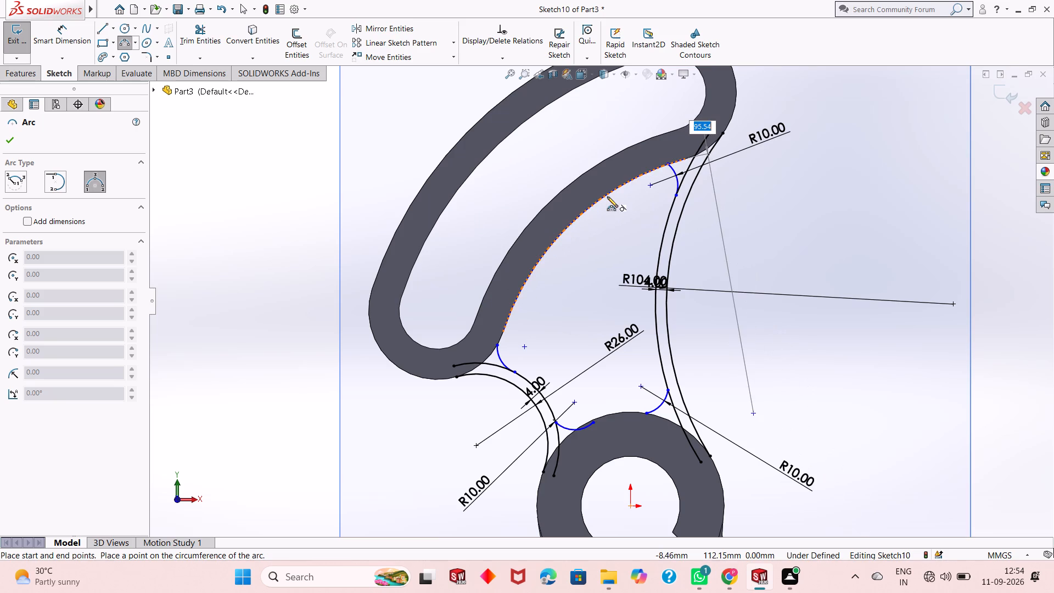
{"action": "scroll", "coordinate": [607, 197], "scroll_direction": "down", "scroll_amount": 3}
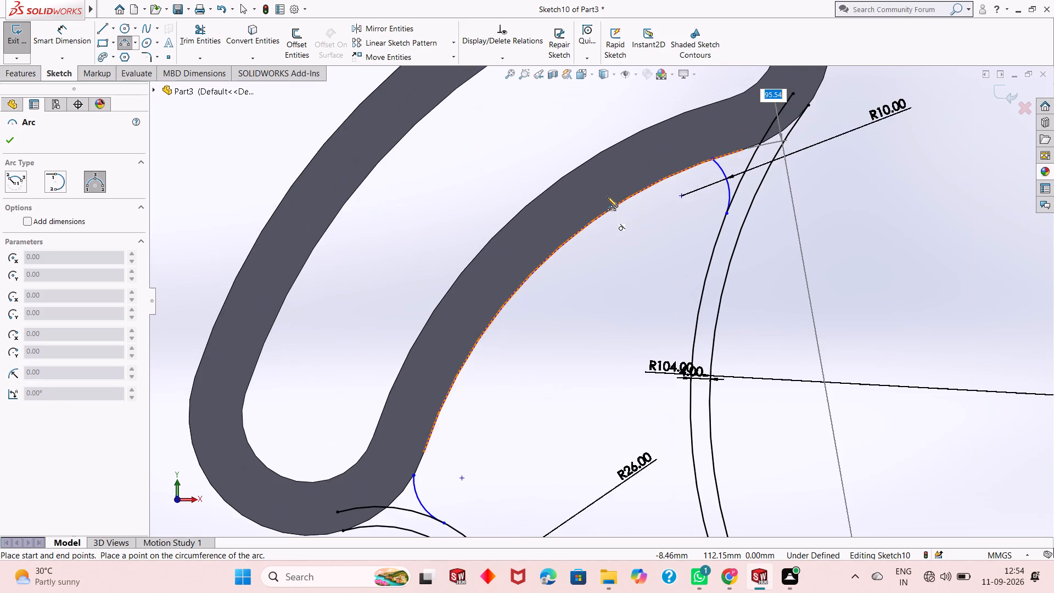
{"action": "left_click", "coordinate": [606, 213]}
{"action": "key", "text": "Escape"}
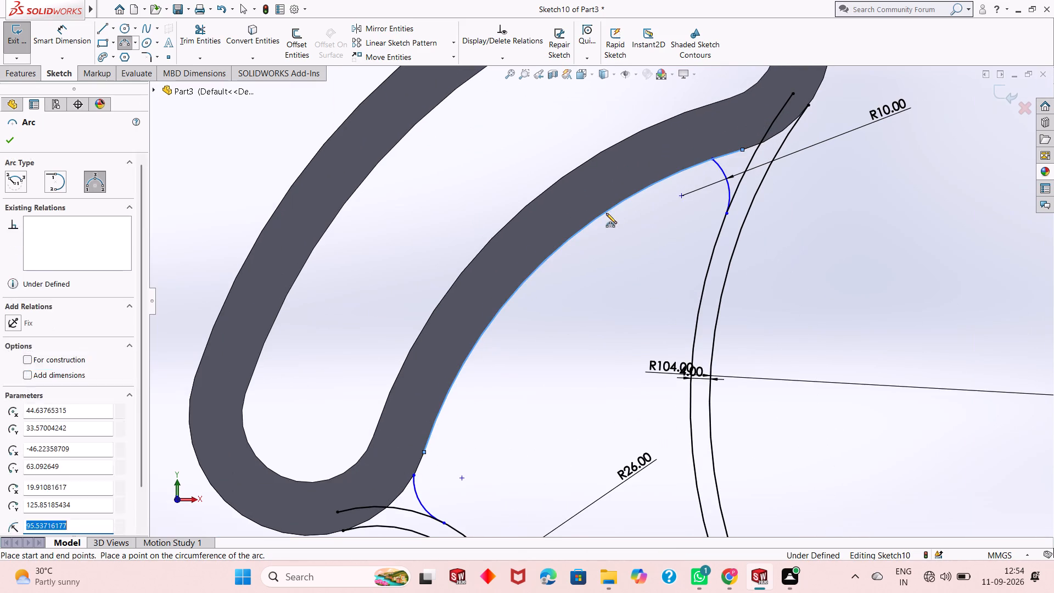
{"action": "key", "text": "Escape"}
{"action": "key", "text": "Escape"}
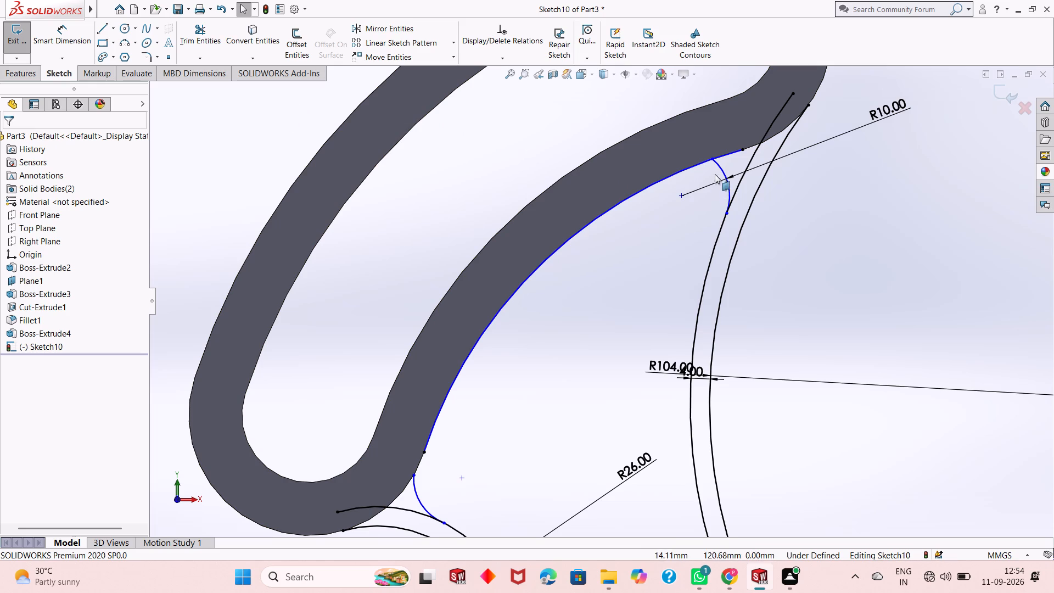
Make the upper 10 mm corner arc tangent to the new arc along the slot body's concave edge.
{"action": "left_click", "coordinate": [722, 169]}
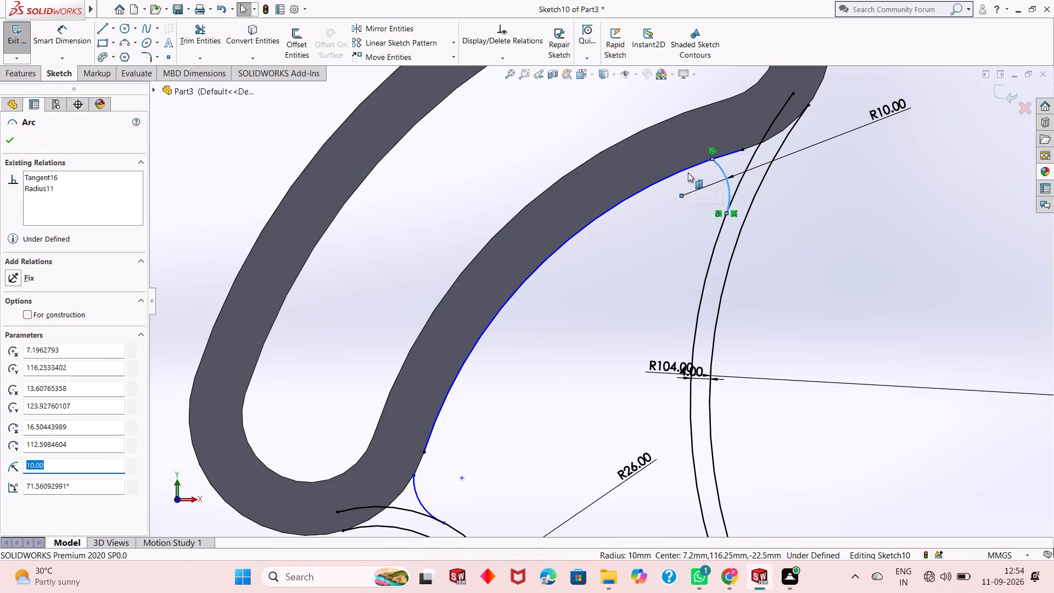
{"action": "left_click", "coordinate": [676, 172], "text": "ctrl"}
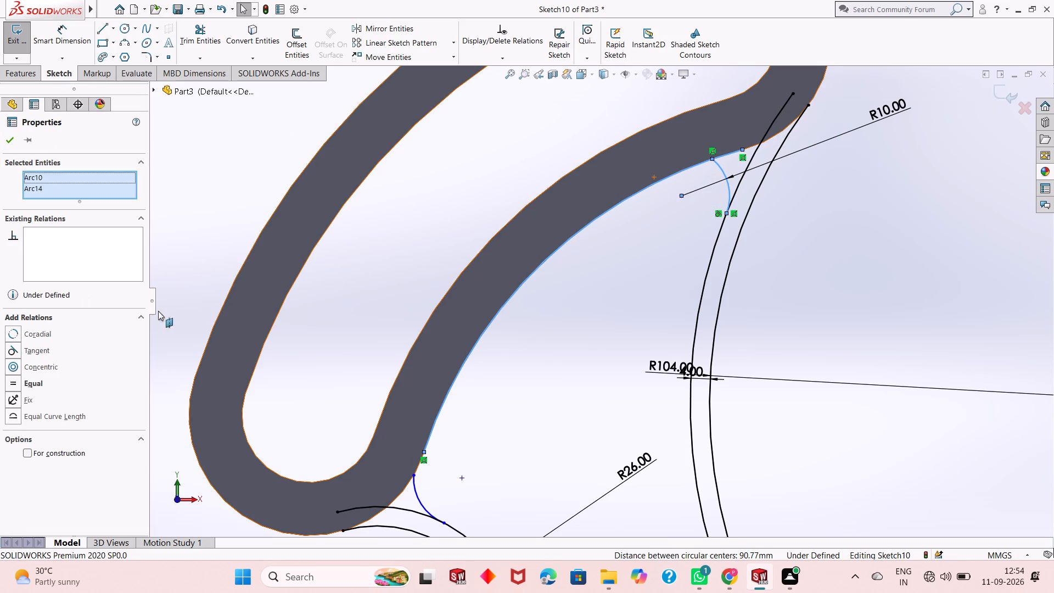
{"action": "left_click", "coordinate": [40, 349]}
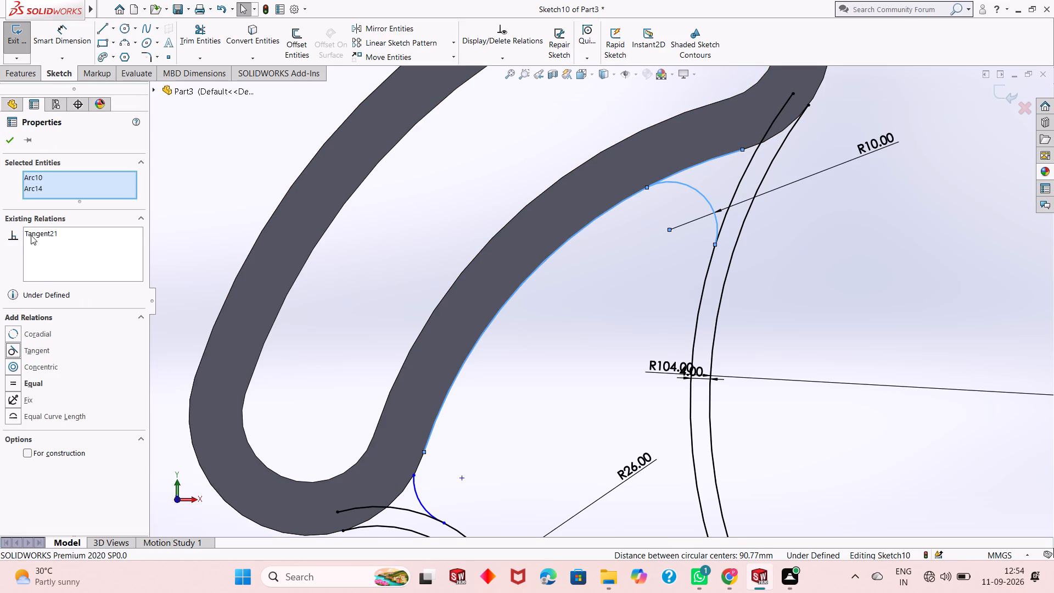
{"action": "left_click", "coordinate": [11, 145]}
Dimension the radius of the corner arc at the slot body's lower rounded end as 10 mm.
{"action": "scroll", "coordinate": [584, 295], "scroll_direction": "up", "scroll_amount": 2}
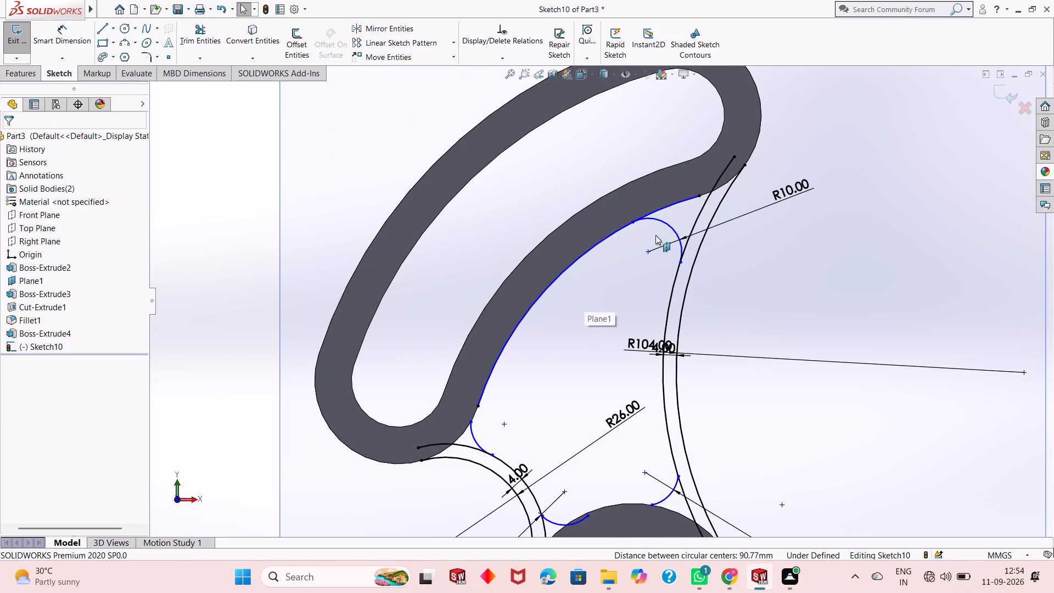
{"action": "scroll", "coordinate": [504, 389], "scroll_direction": "up", "scroll_amount": 1}
{"action": "scroll", "coordinate": [486, 417], "scroll_direction": "down", "scroll_amount": 3}
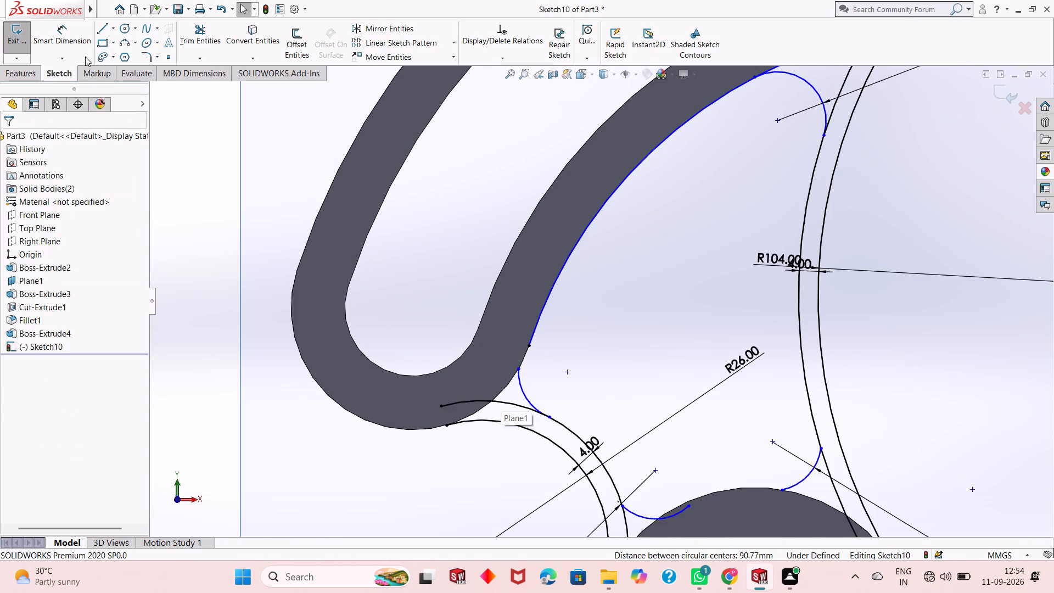
{"action": "left_click", "coordinate": [70, 48]}
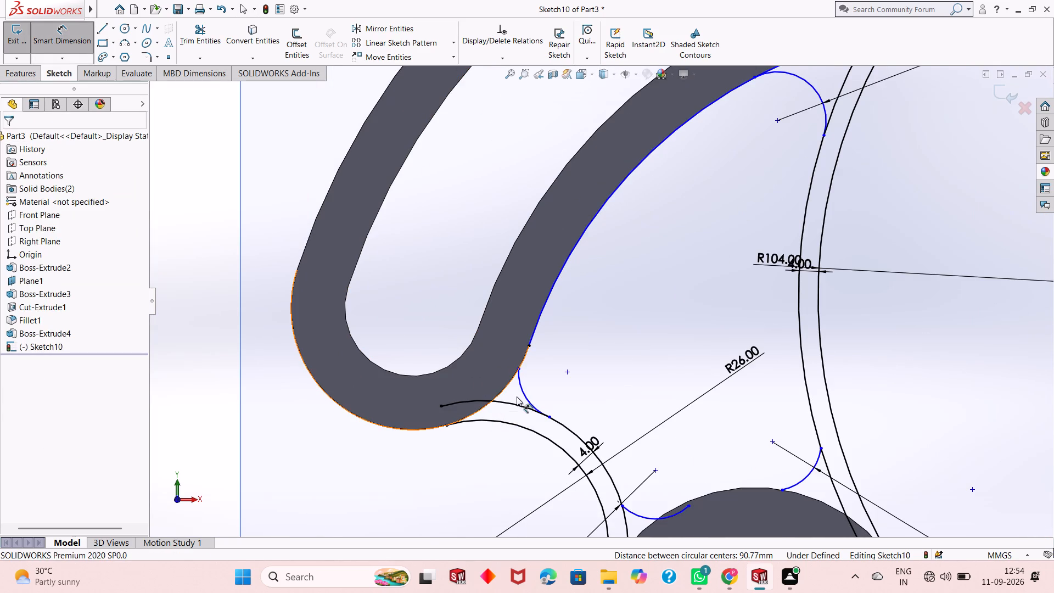
{"action": "left_click", "coordinate": [525, 397]}
{"action": "left_click", "coordinate": [450, 489]}
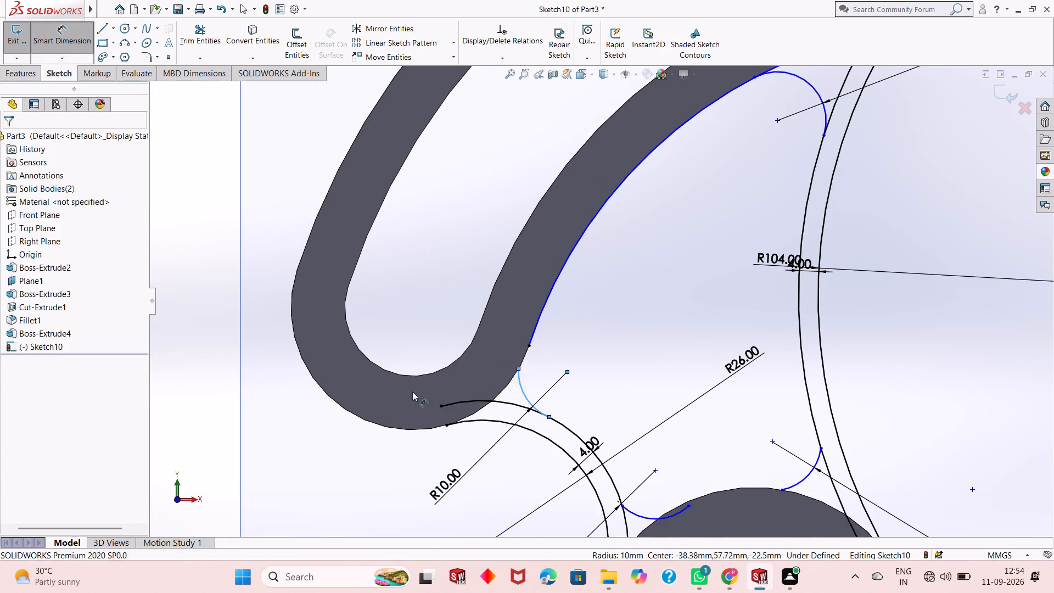
{"action": "left_click", "coordinate": [396, 473]}
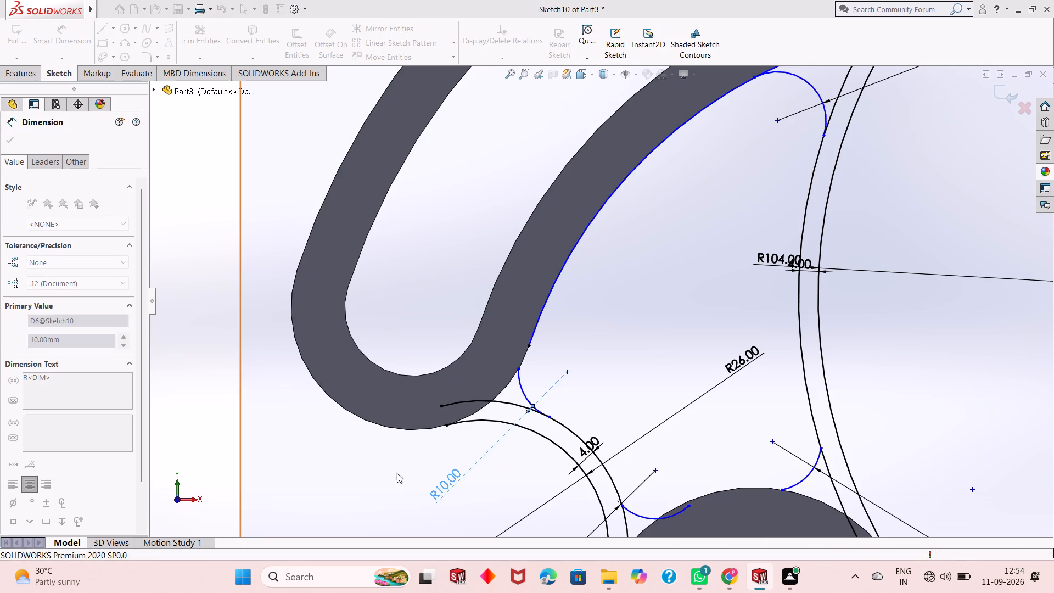
{"action": "key", "text": "Escape"}
{"action": "key", "text": "Escape"}
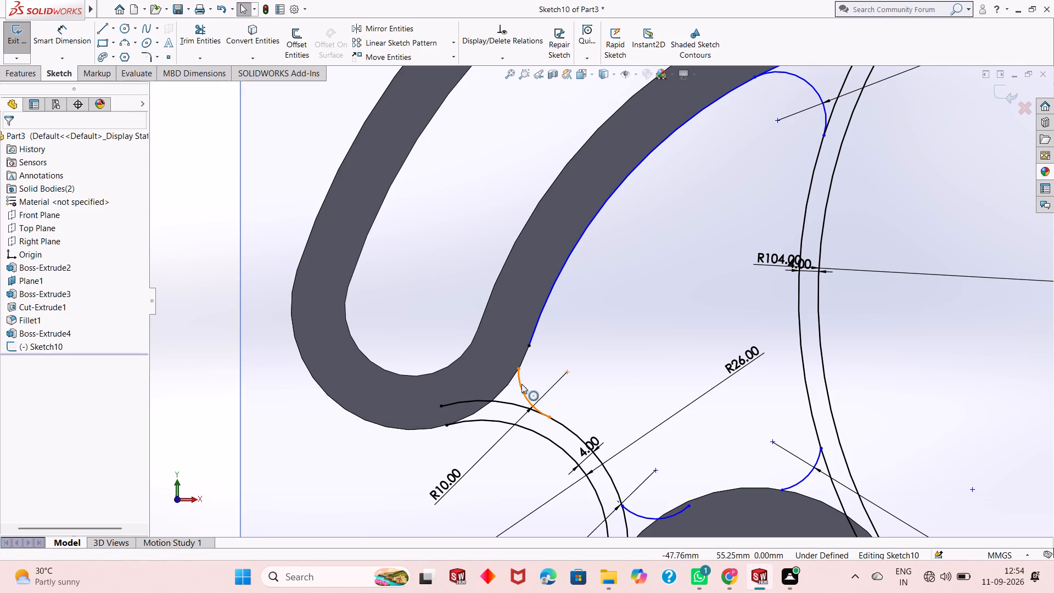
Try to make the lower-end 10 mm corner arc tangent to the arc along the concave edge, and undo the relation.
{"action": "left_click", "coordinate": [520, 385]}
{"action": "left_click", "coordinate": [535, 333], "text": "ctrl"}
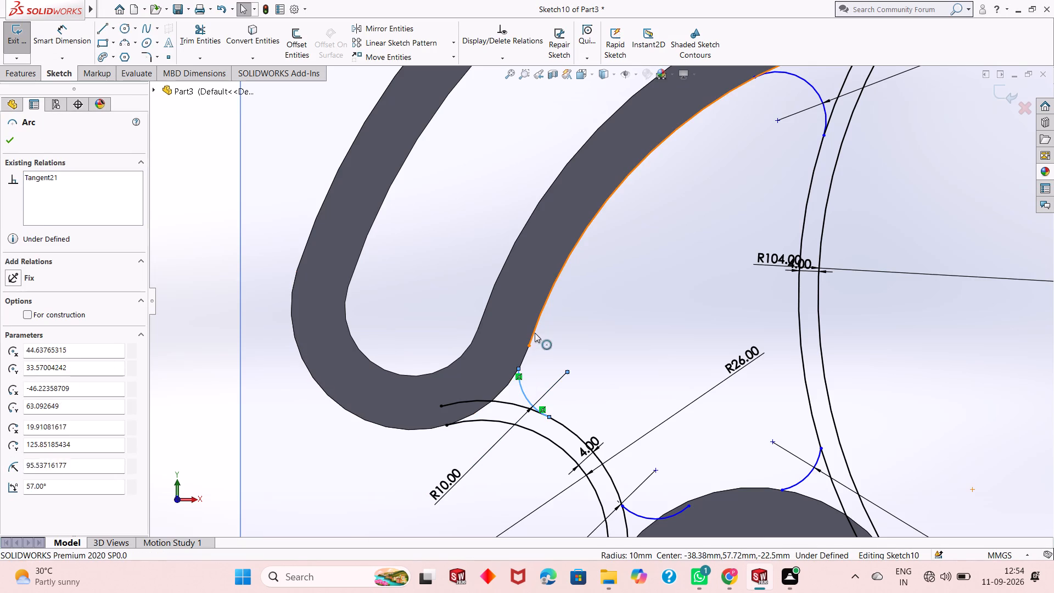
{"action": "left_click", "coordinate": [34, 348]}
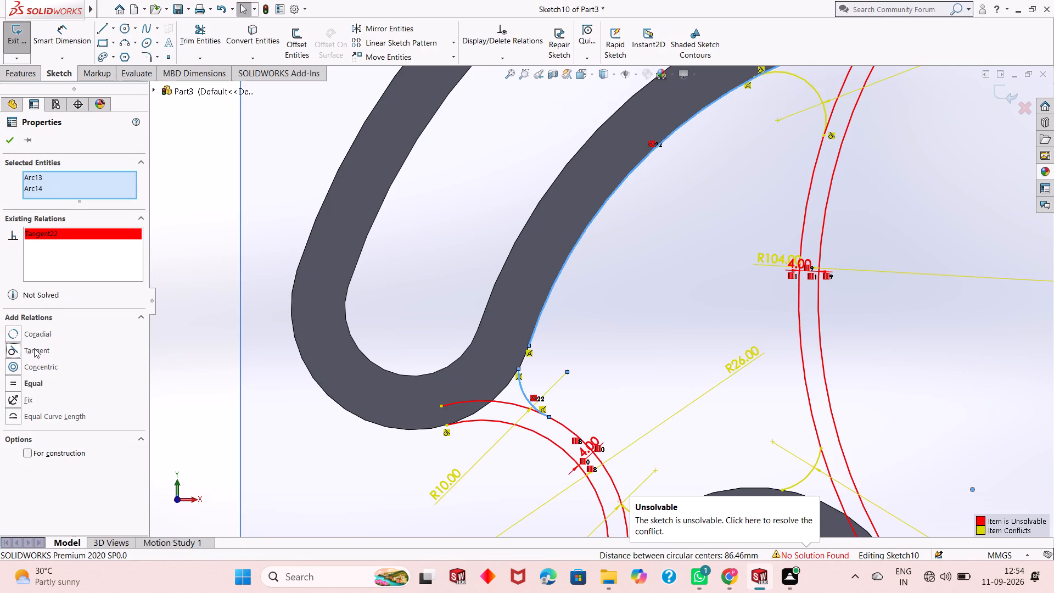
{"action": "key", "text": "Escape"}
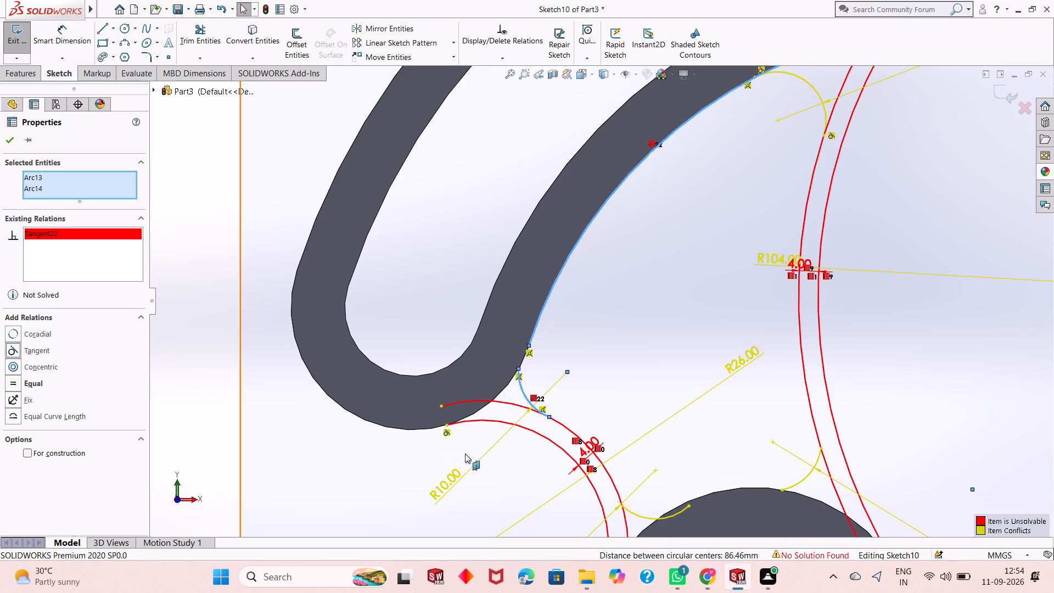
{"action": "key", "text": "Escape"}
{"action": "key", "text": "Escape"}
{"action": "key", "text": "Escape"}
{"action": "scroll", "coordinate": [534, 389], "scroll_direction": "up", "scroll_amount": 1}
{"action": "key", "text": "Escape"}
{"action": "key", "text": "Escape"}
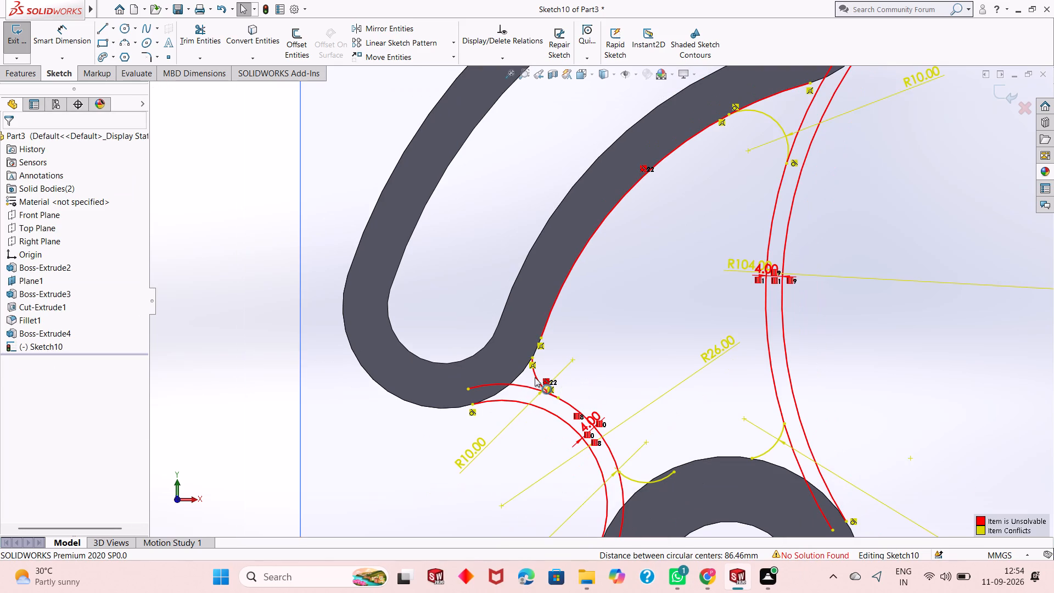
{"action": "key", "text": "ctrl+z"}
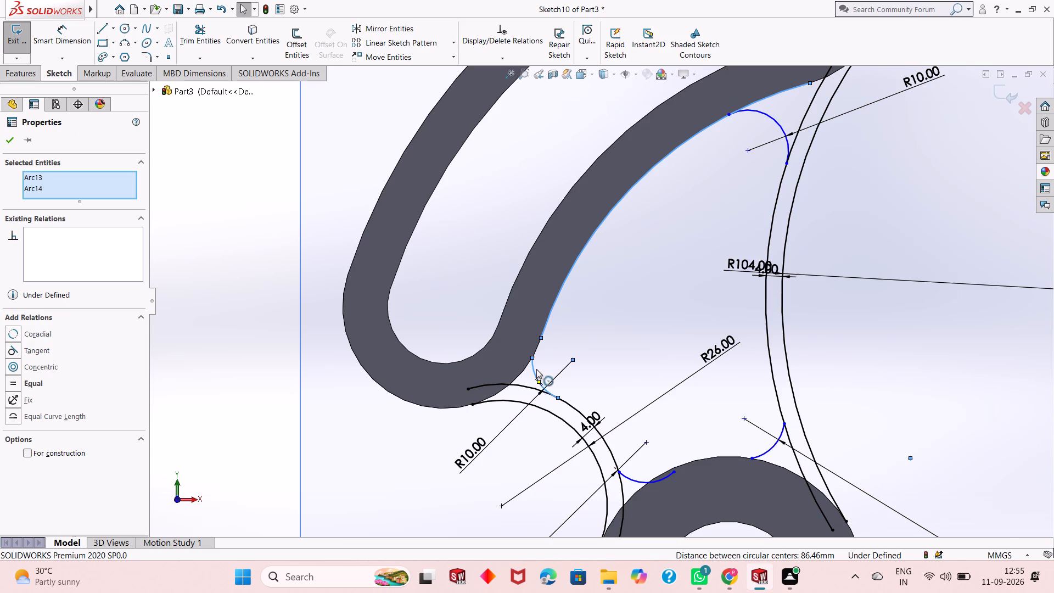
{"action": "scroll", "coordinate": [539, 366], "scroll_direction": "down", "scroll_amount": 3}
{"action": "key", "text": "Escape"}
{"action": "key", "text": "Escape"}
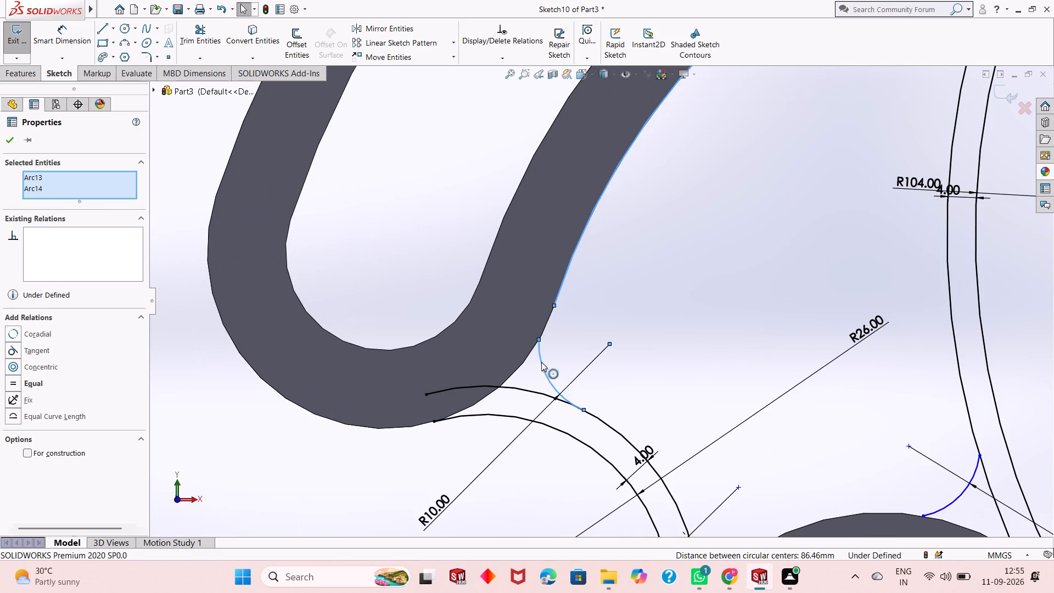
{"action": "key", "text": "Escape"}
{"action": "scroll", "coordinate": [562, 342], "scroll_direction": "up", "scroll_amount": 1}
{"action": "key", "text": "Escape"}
Make the 10 mm corner arc at the slot body's lower end tangent to the R26 arc's offset copy.
{"action": "scroll", "coordinate": [585, 320], "scroll_direction": "up", "scroll_amount": 1}
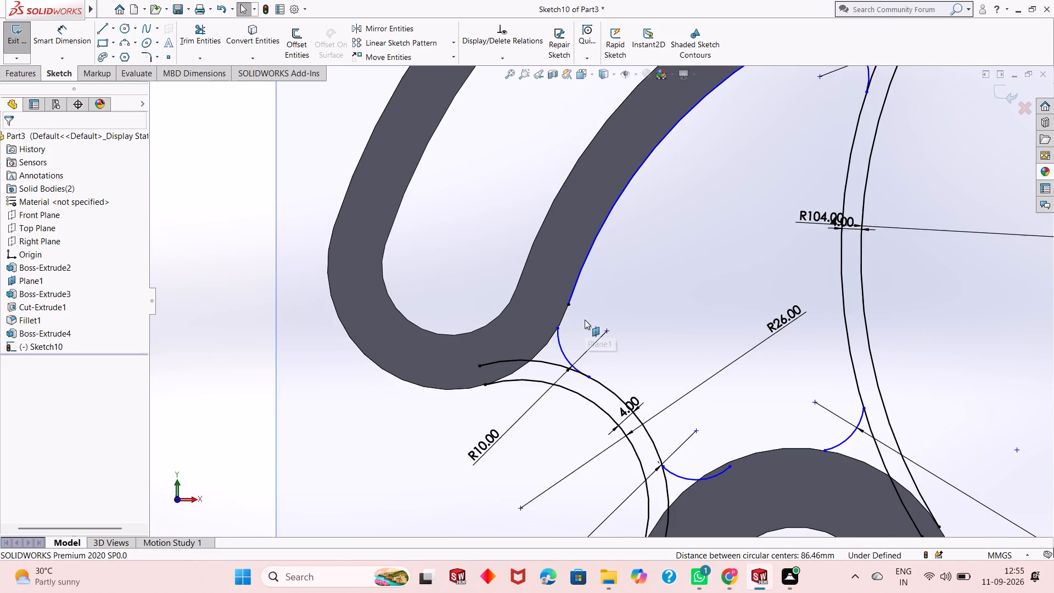
{"action": "scroll", "coordinate": [585, 319], "scroll_direction": "up", "scroll_amount": 3}
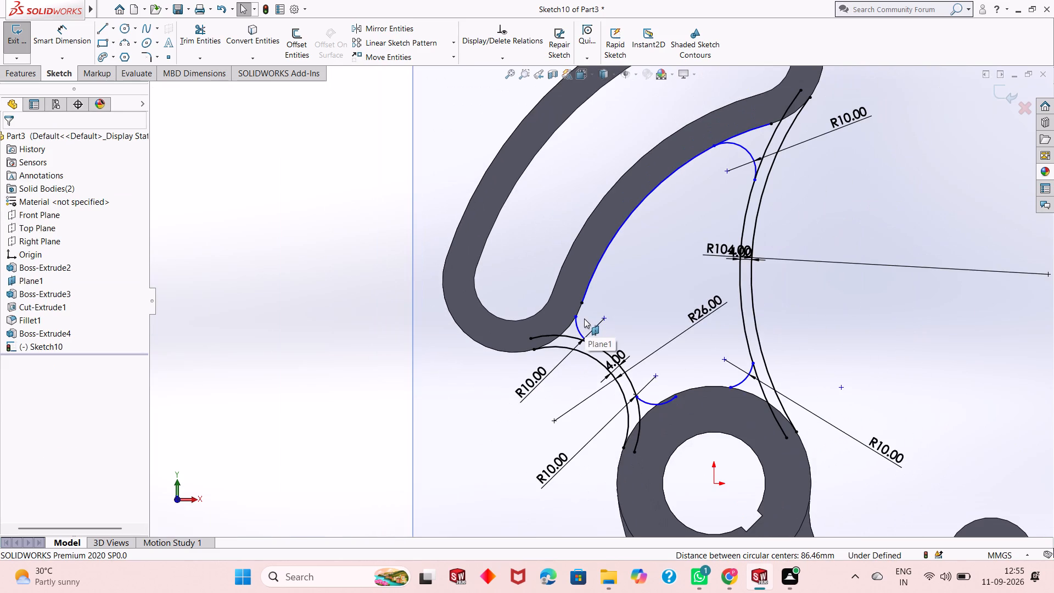
{"action": "scroll", "coordinate": [584, 318], "scroll_direction": "down", "scroll_amount": 3}
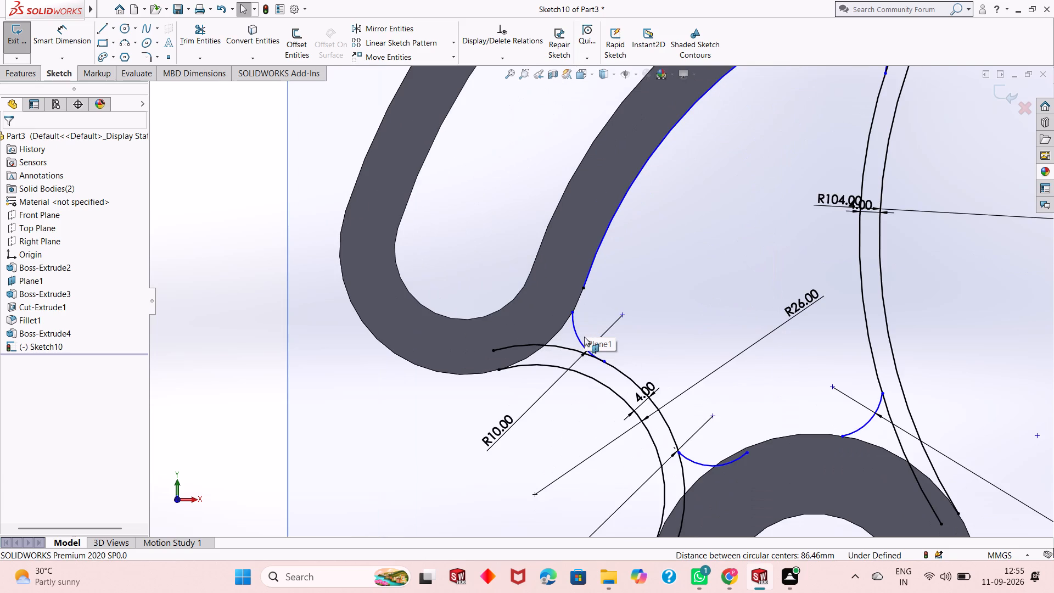
{"action": "left_click", "coordinate": [580, 339]}
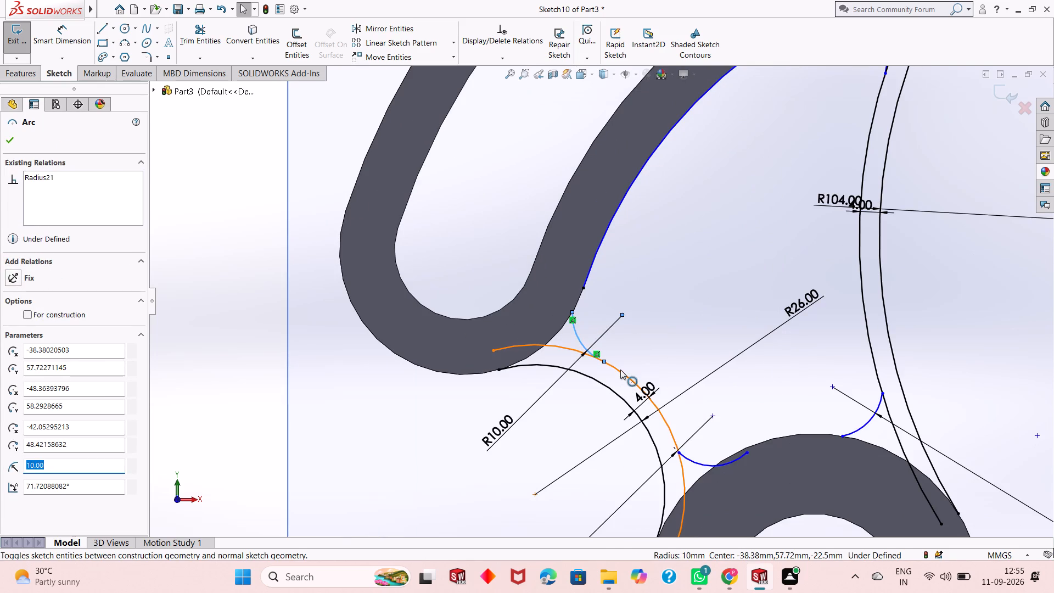
{"action": "left_click", "coordinate": [620, 370], "text": "ctrl"}
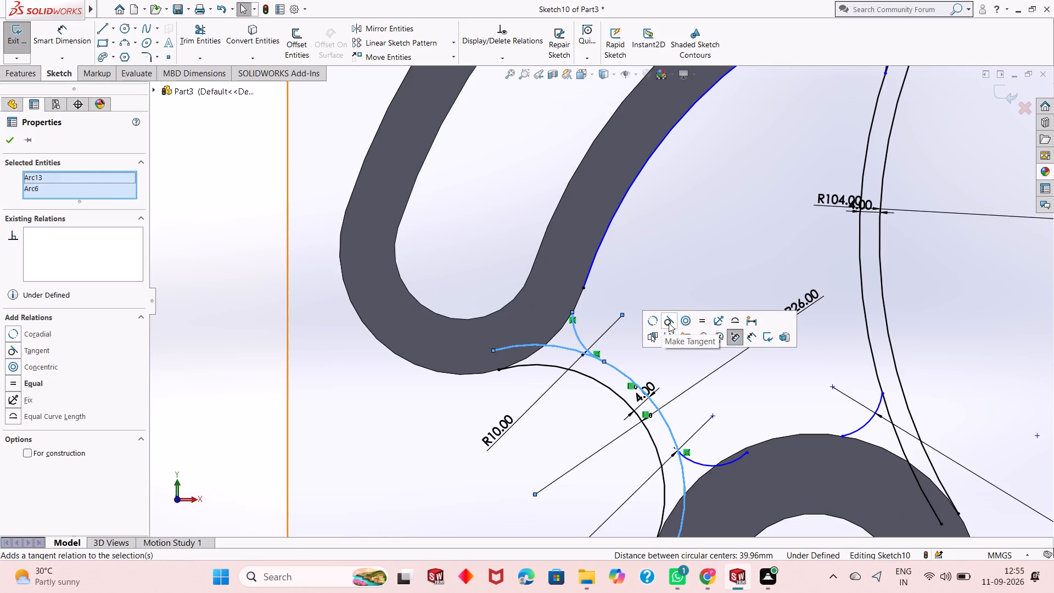
{"action": "left_click", "coordinate": [669, 323]}
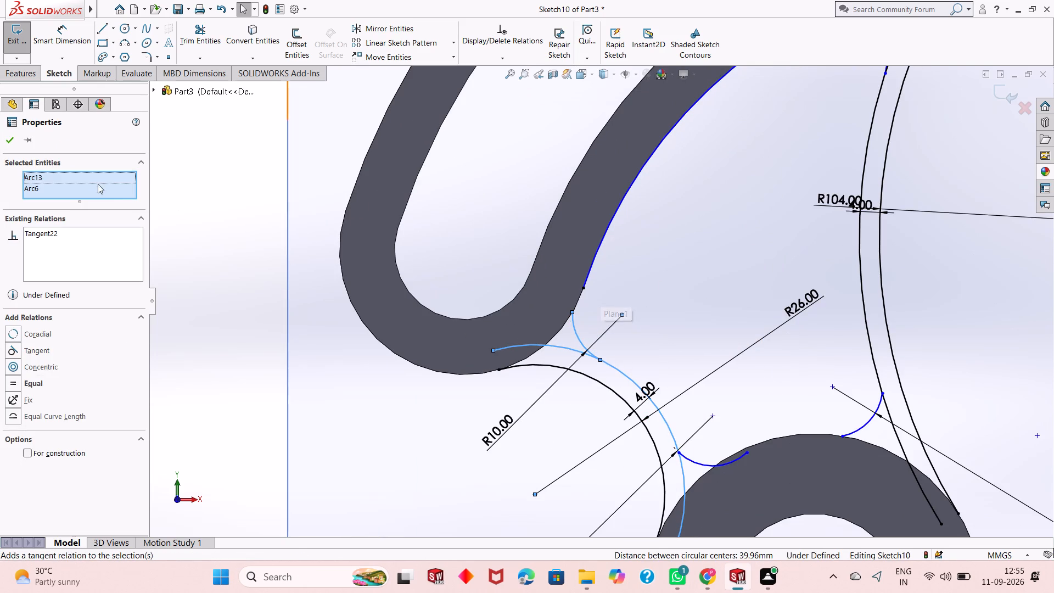
{"action": "left_click", "coordinate": [10, 137]}
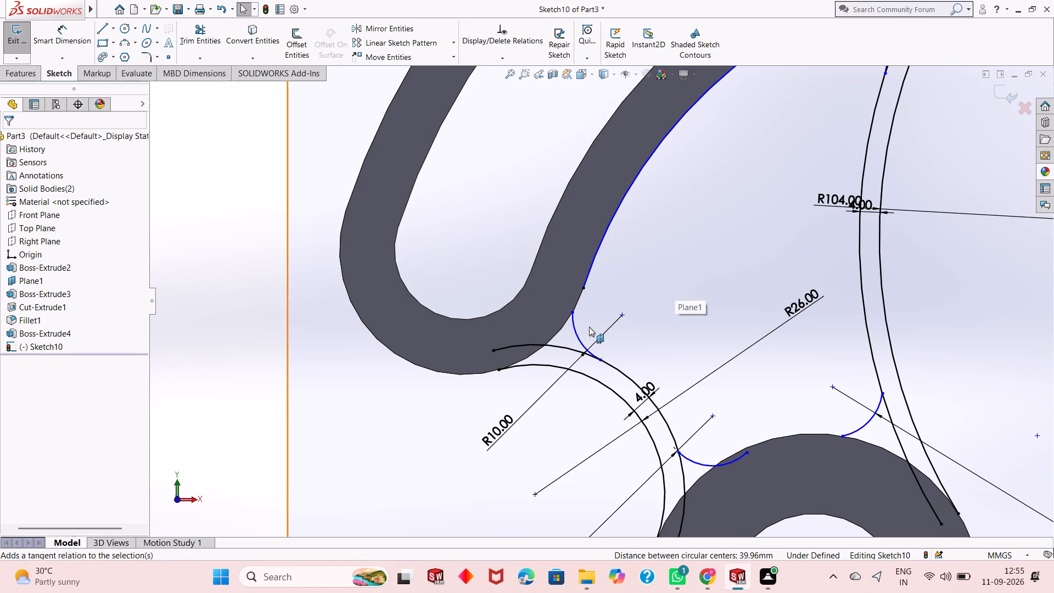
Make the same 10 mm corner arc tangent to the slot body's lower rounded outer edge.
{"action": "left_click", "coordinate": [572, 332]}
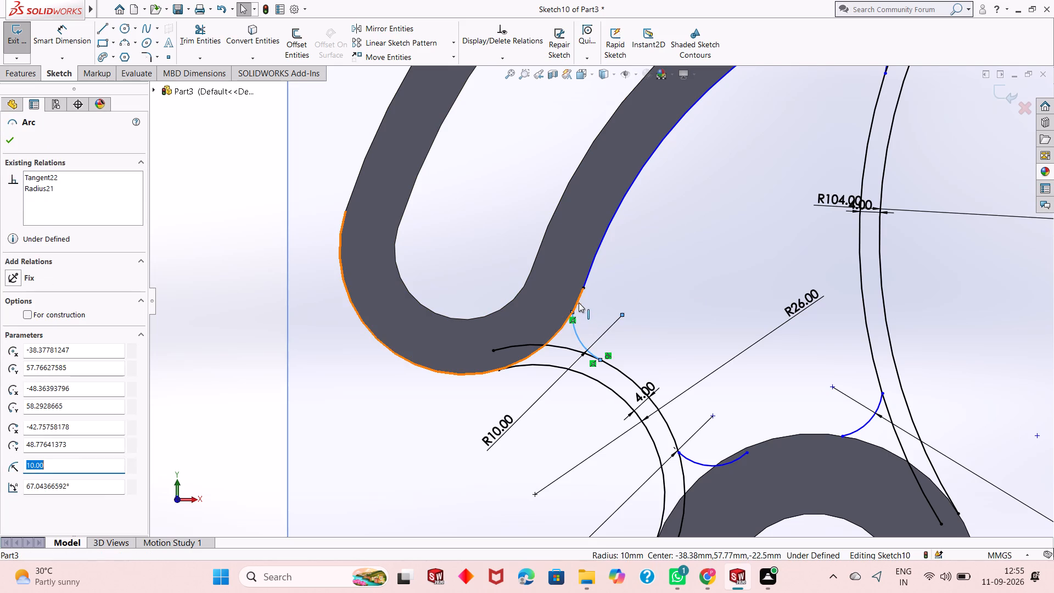
{"action": "left_click", "coordinate": [579, 303], "text": "ctrl"}
{"action": "left_click", "coordinate": [24, 348]}
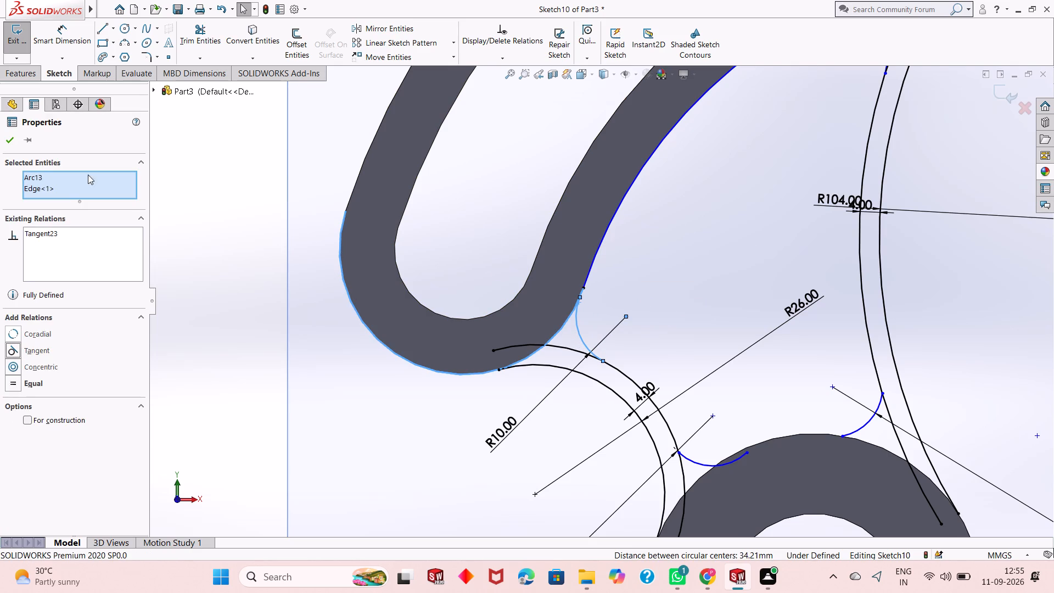
{"action": "left_click", "coordinate": [7, 141]}
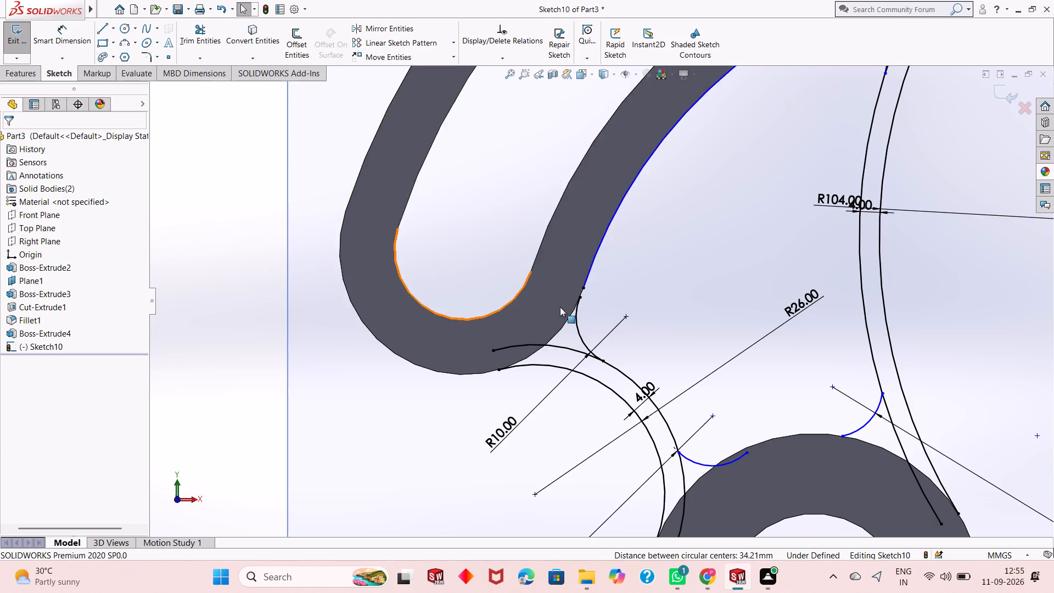
Draw a line about 1.97 mm long joining the lower-end corner arc's upper endpoint to the lower endpoint of the concave-edge arc.
{"action": "scroll", "coordinate": [563, 305], "scroll_direction": "down", "scroll_amount": 3}
{"action": "scroll", "coordinate": [615, 283], "scroll_direction": "down", "scroll_amount": 7}
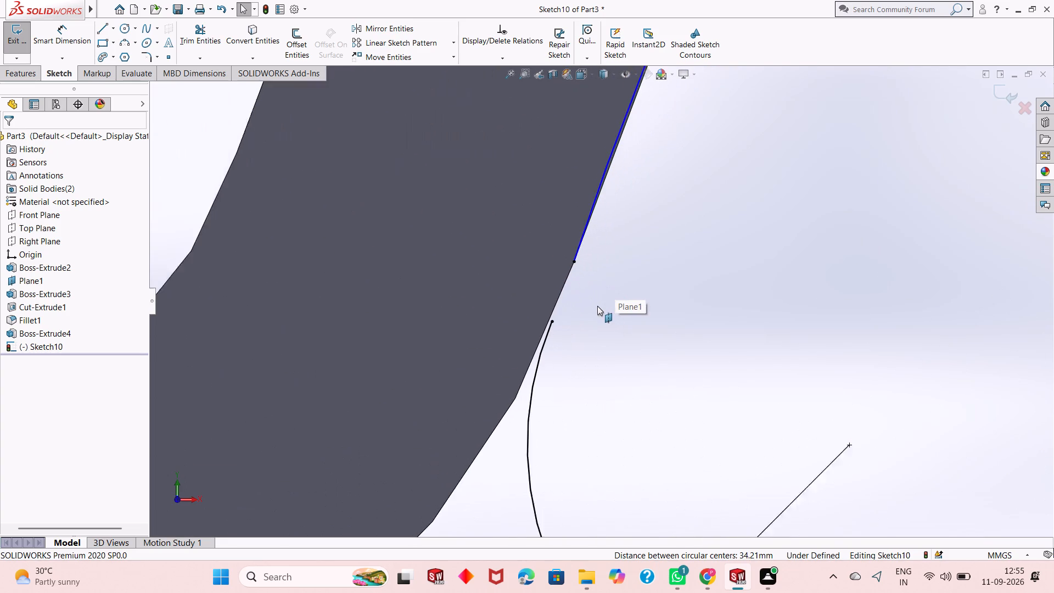
{"action": "scroll", "coordinate": [597, 306], "scroll_direction": "down", "scroll_amount": 1}
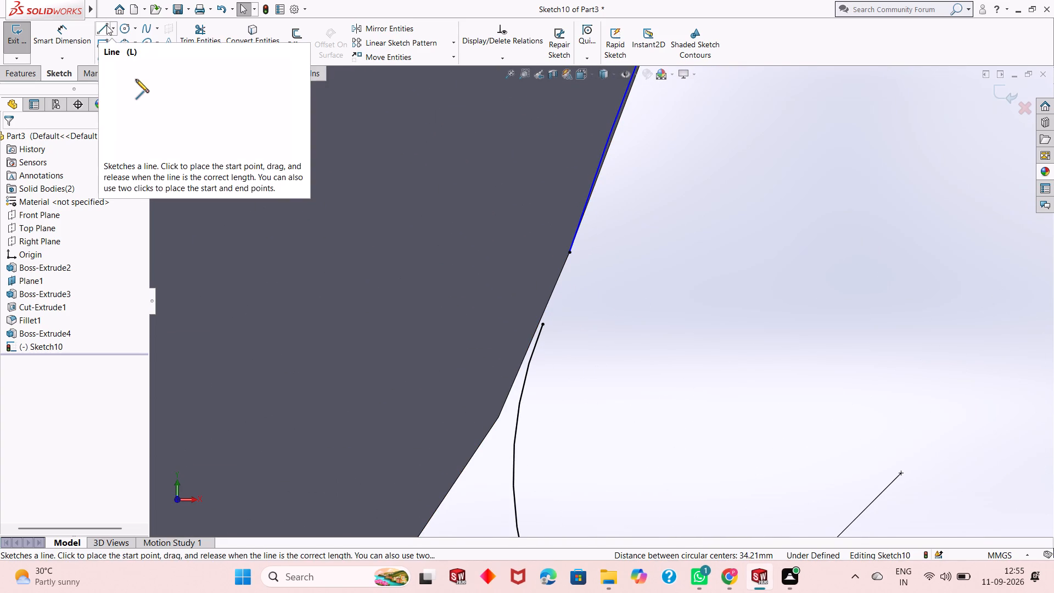
{"action": "left_click", "coordinate": [106, 25]}
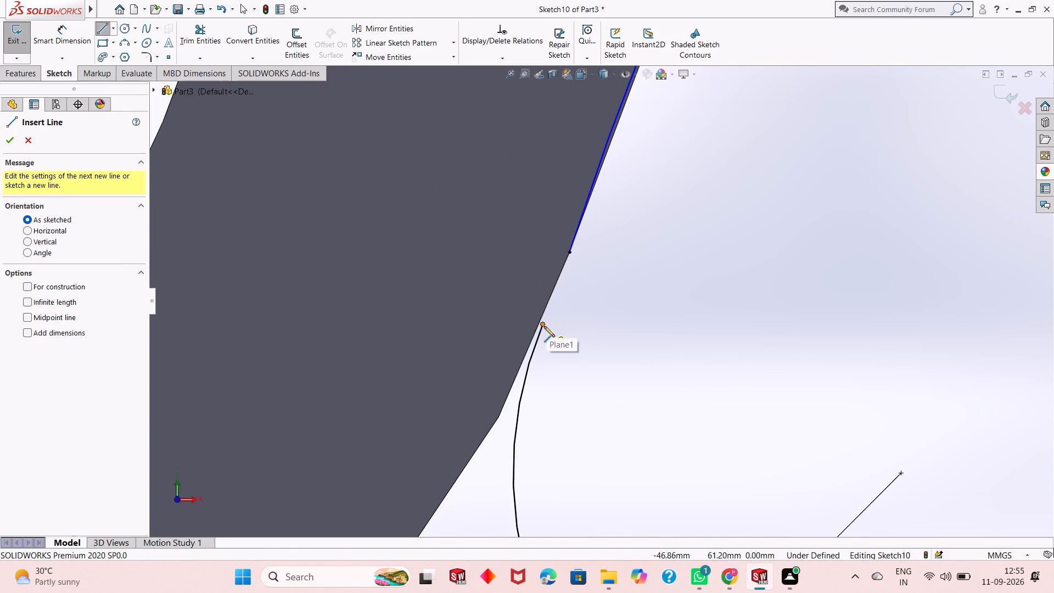
{"action": "left_click", "coordinate": [544, 327]}
{"action": "left_click", "coordinate": [569, 255]}
{"action": "key", "text": "Escape"}
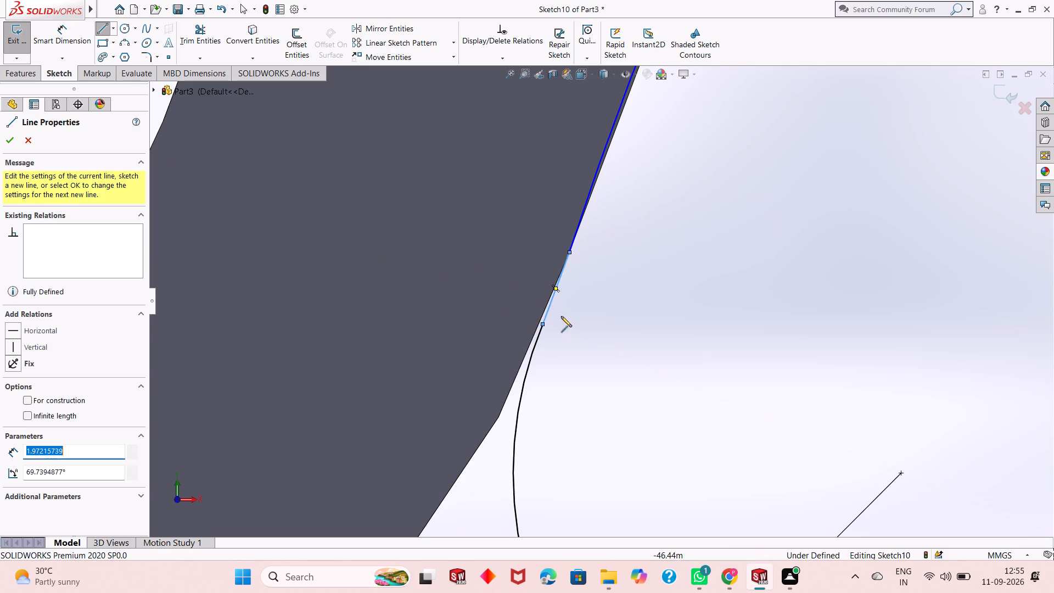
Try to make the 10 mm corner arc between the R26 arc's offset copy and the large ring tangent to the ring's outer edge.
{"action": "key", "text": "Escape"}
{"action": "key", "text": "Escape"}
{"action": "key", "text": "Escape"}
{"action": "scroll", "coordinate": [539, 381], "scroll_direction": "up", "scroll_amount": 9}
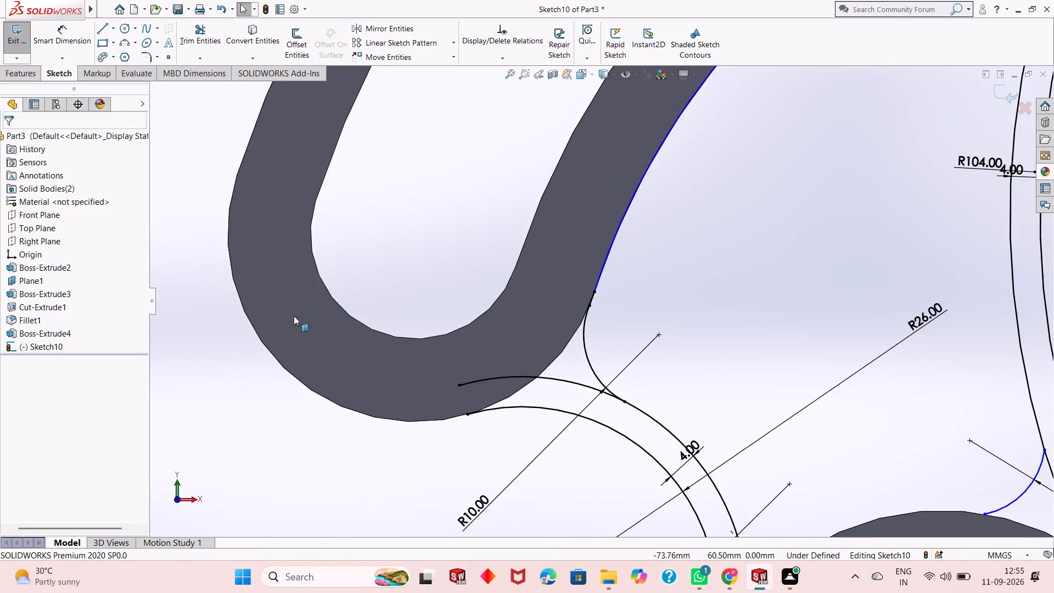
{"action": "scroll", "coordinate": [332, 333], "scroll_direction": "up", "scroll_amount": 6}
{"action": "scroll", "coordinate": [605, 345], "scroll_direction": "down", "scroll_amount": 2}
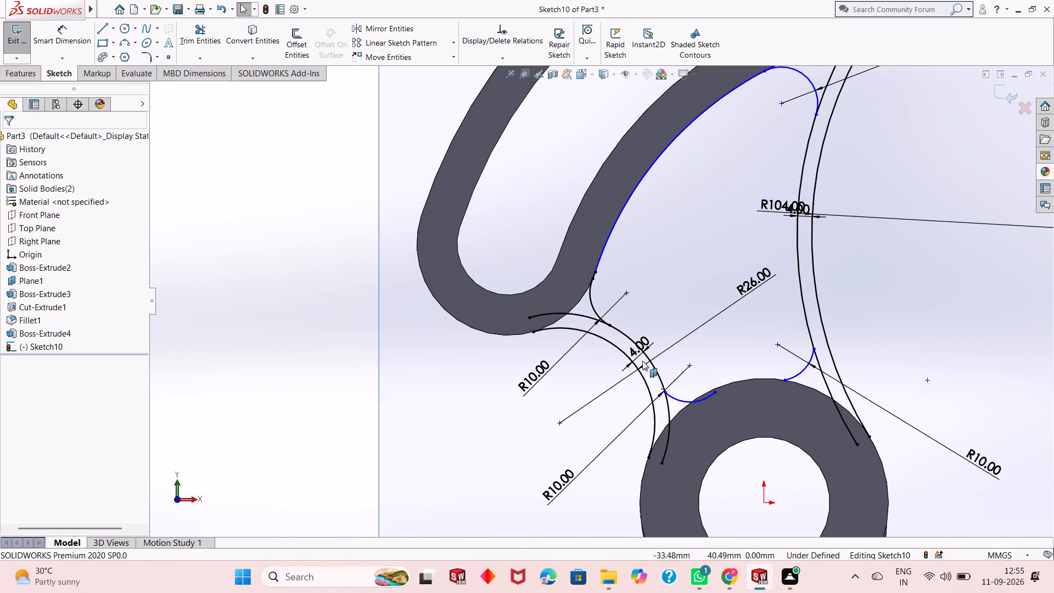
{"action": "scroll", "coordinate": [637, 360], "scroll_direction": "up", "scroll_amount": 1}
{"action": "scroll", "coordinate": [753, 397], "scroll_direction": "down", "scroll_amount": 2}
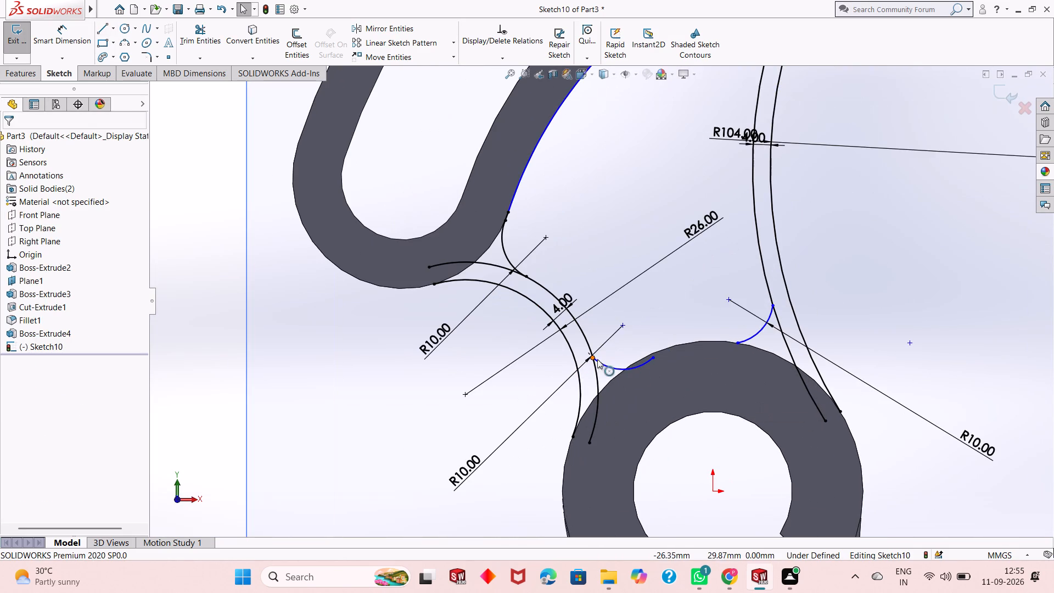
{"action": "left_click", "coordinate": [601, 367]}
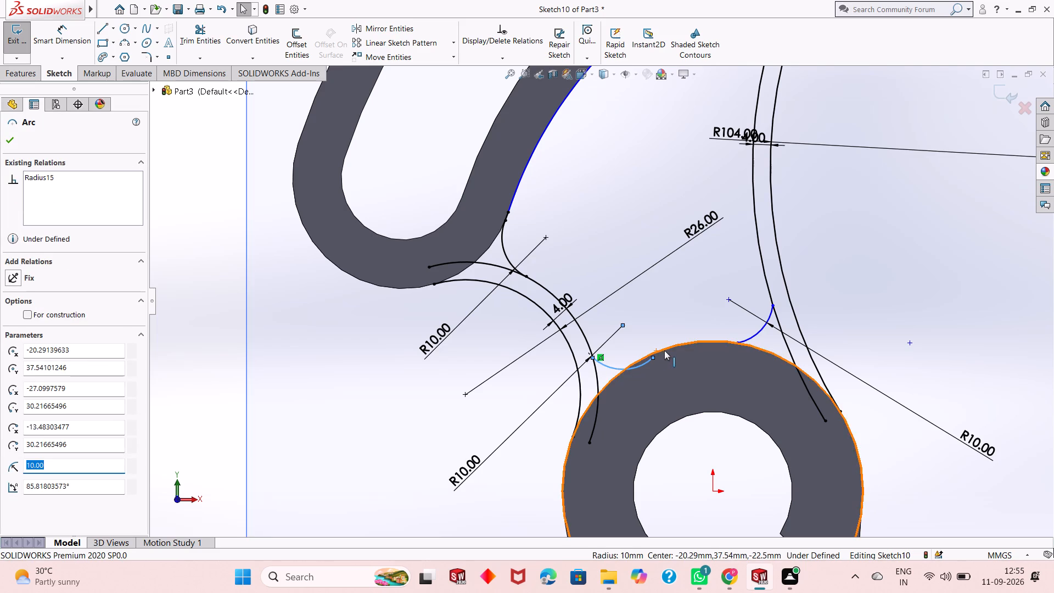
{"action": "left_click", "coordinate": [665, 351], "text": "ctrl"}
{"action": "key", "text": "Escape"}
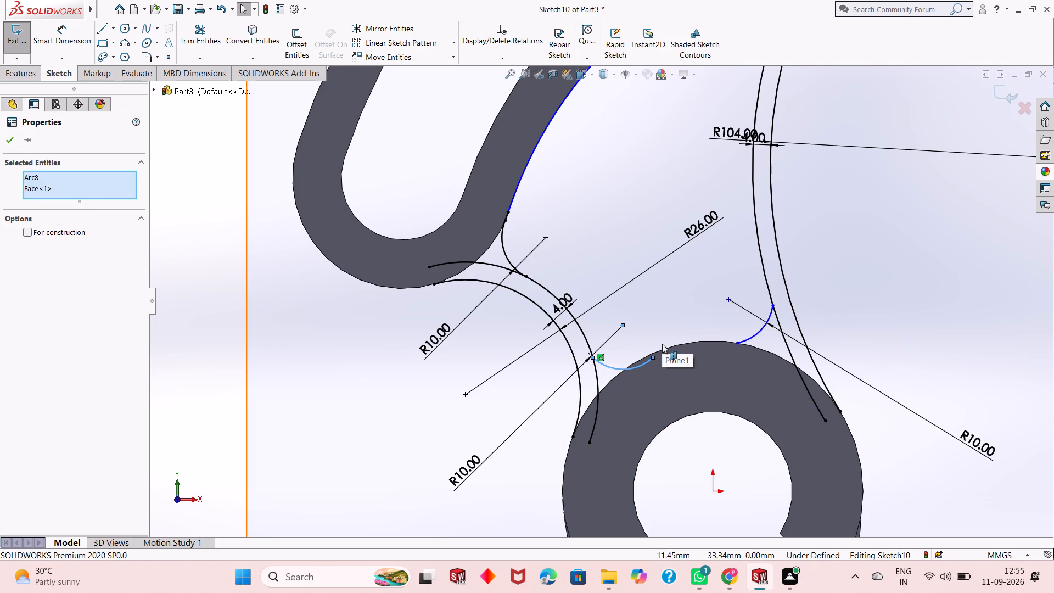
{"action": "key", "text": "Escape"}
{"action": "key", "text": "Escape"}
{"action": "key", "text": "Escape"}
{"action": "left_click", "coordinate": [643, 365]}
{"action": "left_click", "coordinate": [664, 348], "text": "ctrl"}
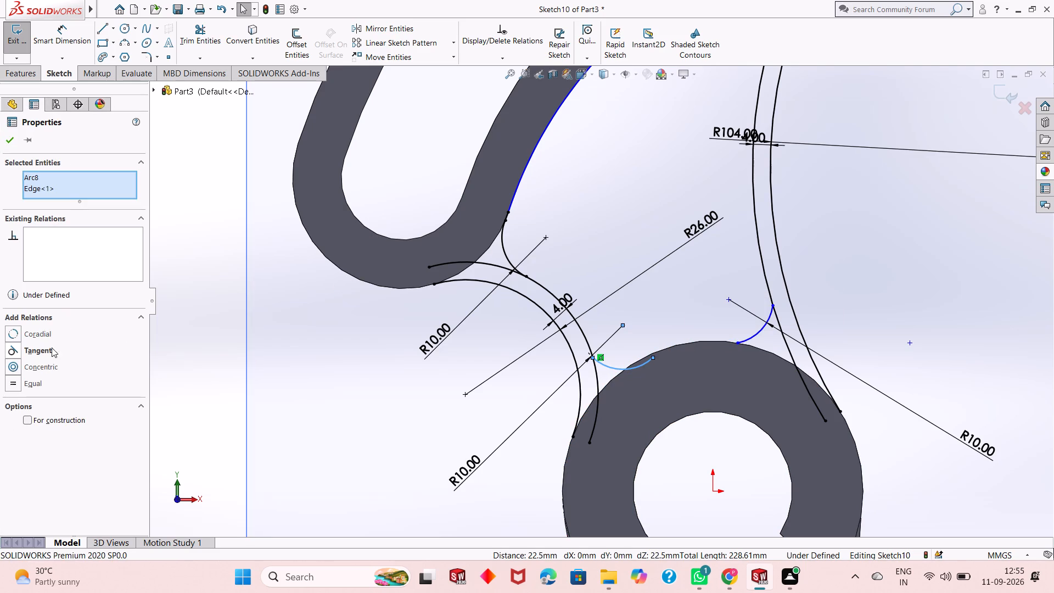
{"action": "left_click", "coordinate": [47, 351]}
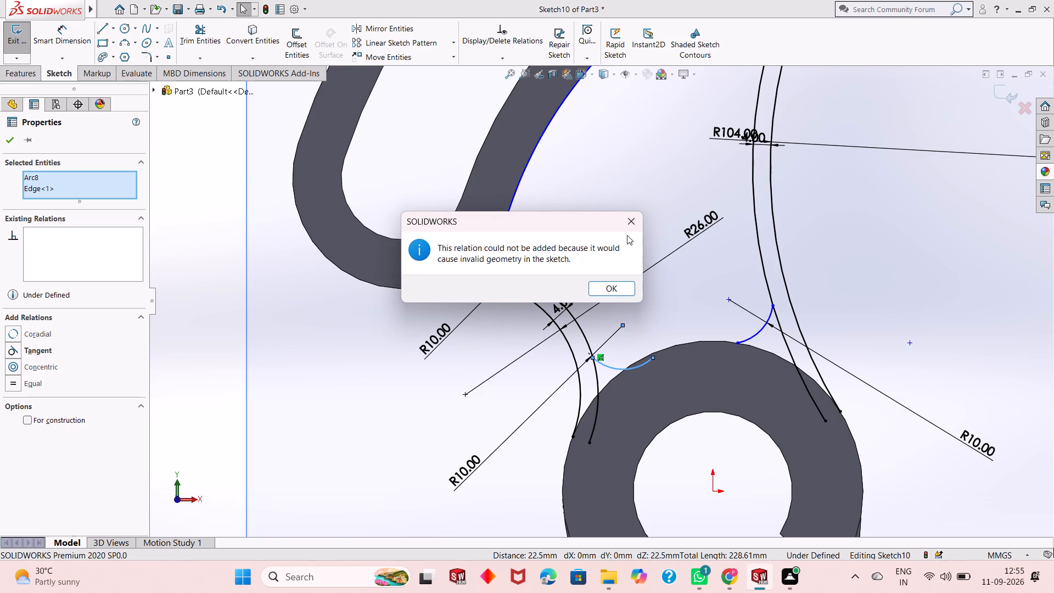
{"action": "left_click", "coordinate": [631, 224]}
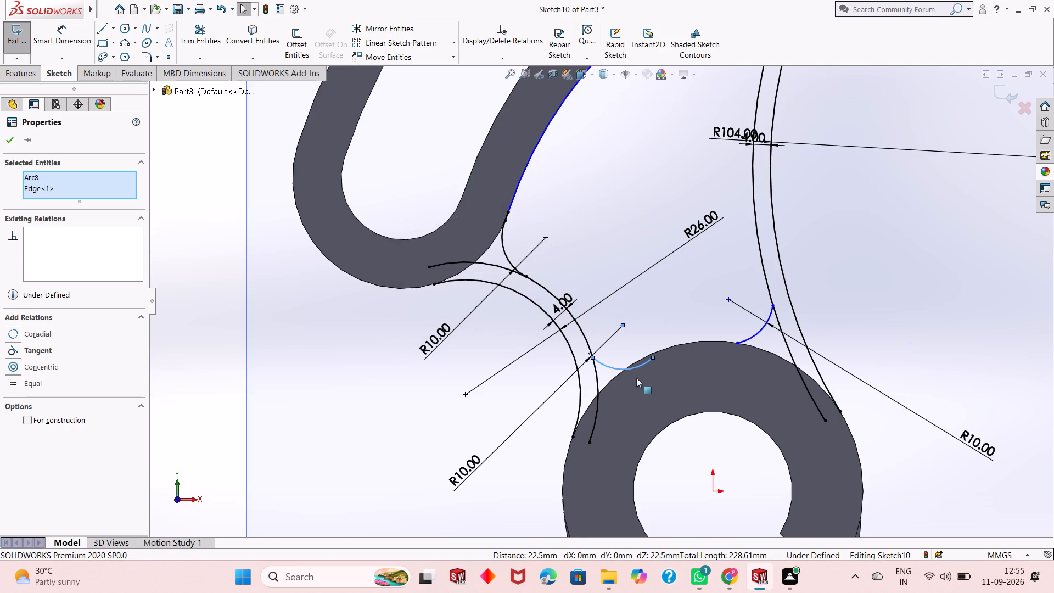
Make the 10 mm corner arc beside the R104 arcs tangent to the large ring's outer edge.
{"action": "scroll", "coordinate": [636, 379], "scroll_direction": "down", "scroll_amount": 4}
{"action": "scroll", "coordinate": [636, 379], "scroll_direction": "up", "scroll_amount": 5}
{"action": "scroll", "coordinate": [644, 290], "scroll_direction": "down", "scroll_amount": 3}
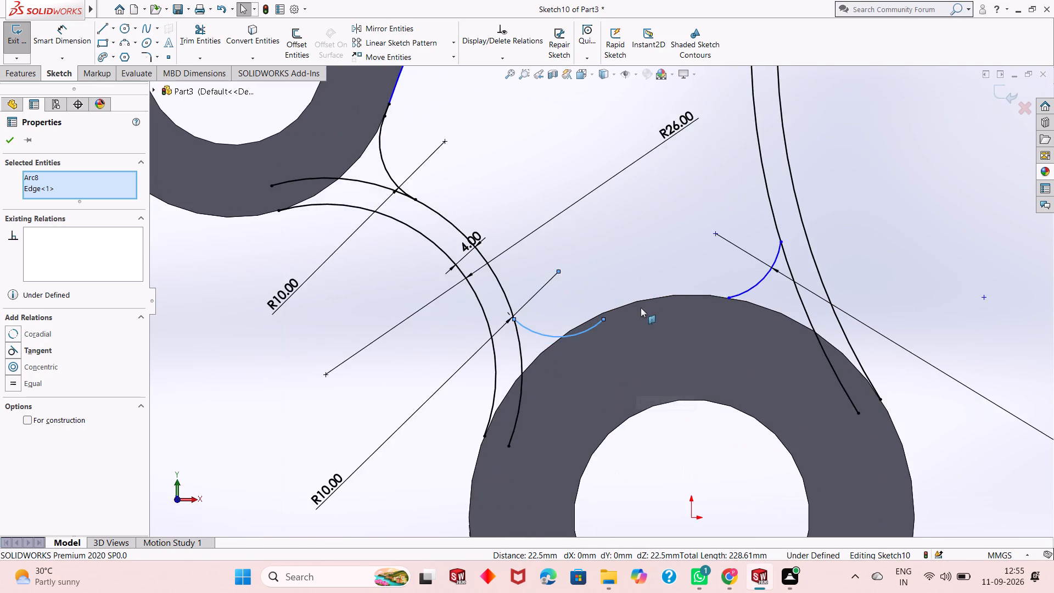
{"action": "scroll", "coordinate": [629, 329], "scroll_direction": "up", "scroll_amount": 2}
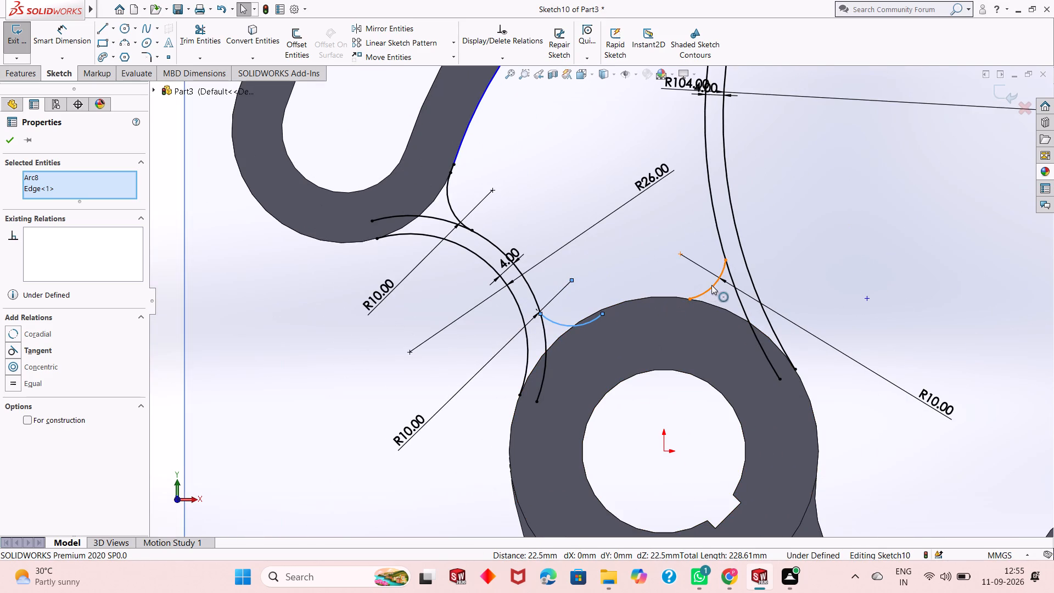
{"action": "left_click", "coordinate": [711, 286]}
{"action": "left_click", "coordinate": [713, 306], "text": "ctrl"}
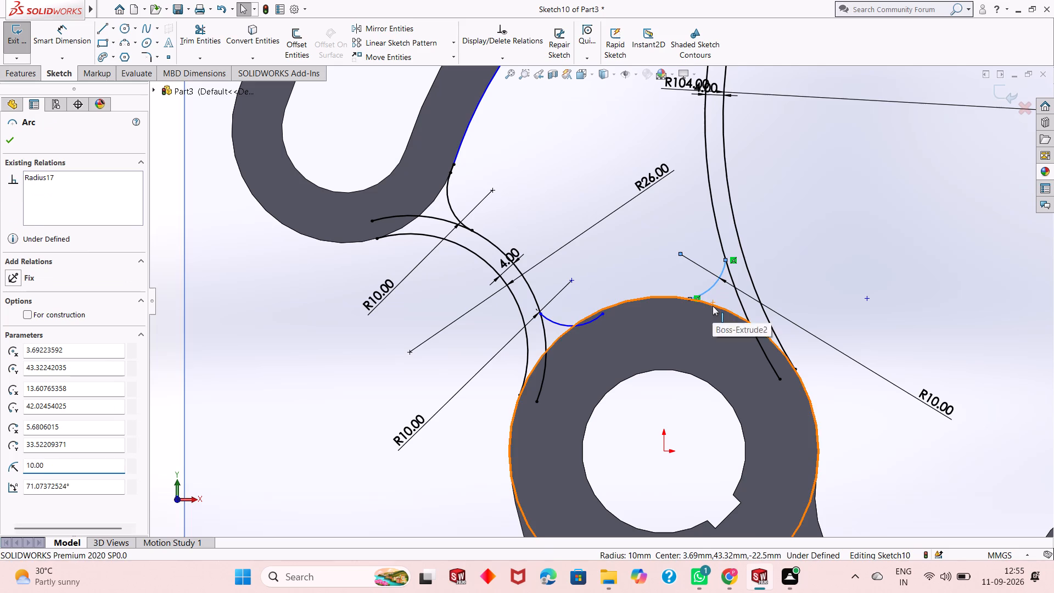
{"action": "left_click", "coordinate": [16, 351]}
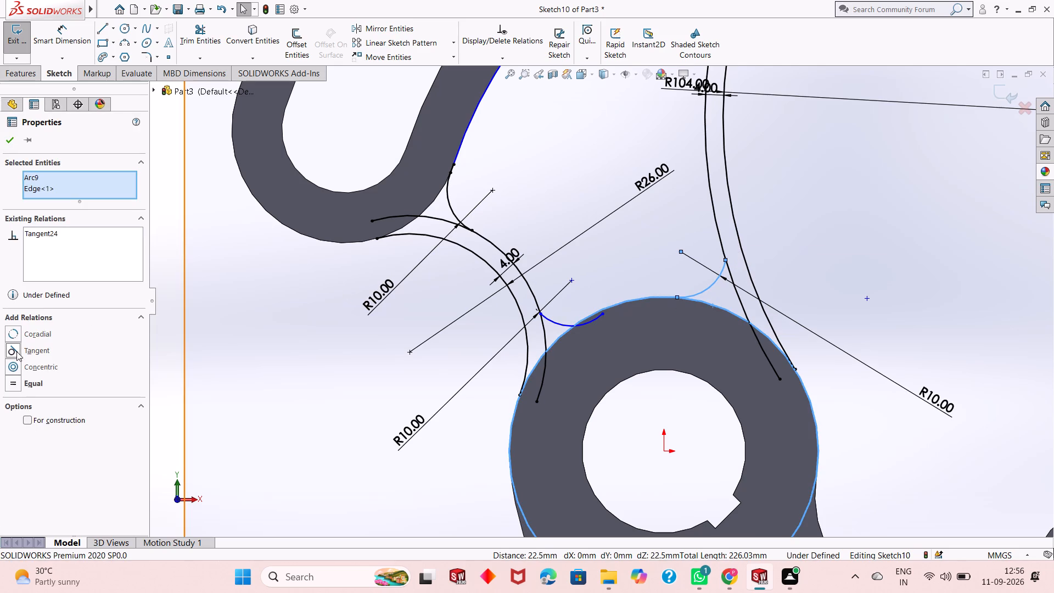
{"action": "left_click", "coordinate": [15, 144]}
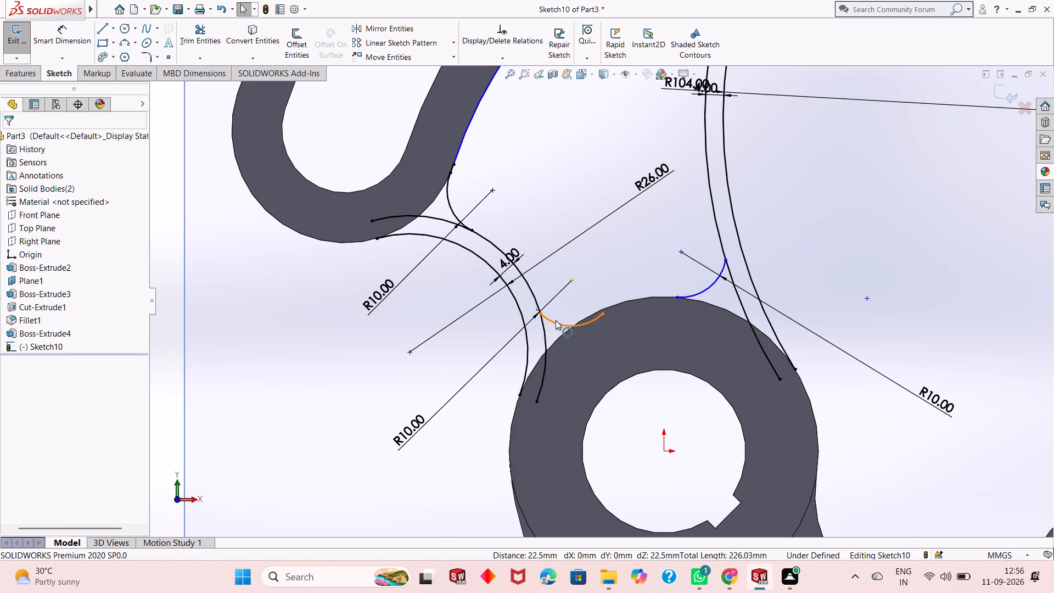
Make the same 10 mm corner arc tangent to the R104 arc's offset copy.
{"action": "left_click", "coordinate": [707, 289]}
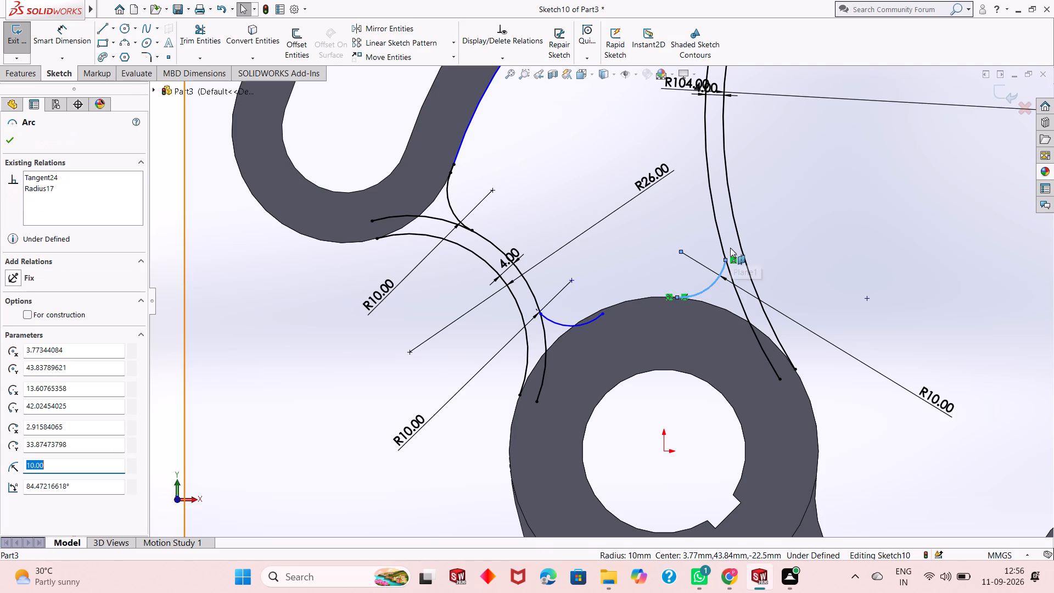
{"action": "left_click", "coordinate": [722, 245], "text": "ctrl"}
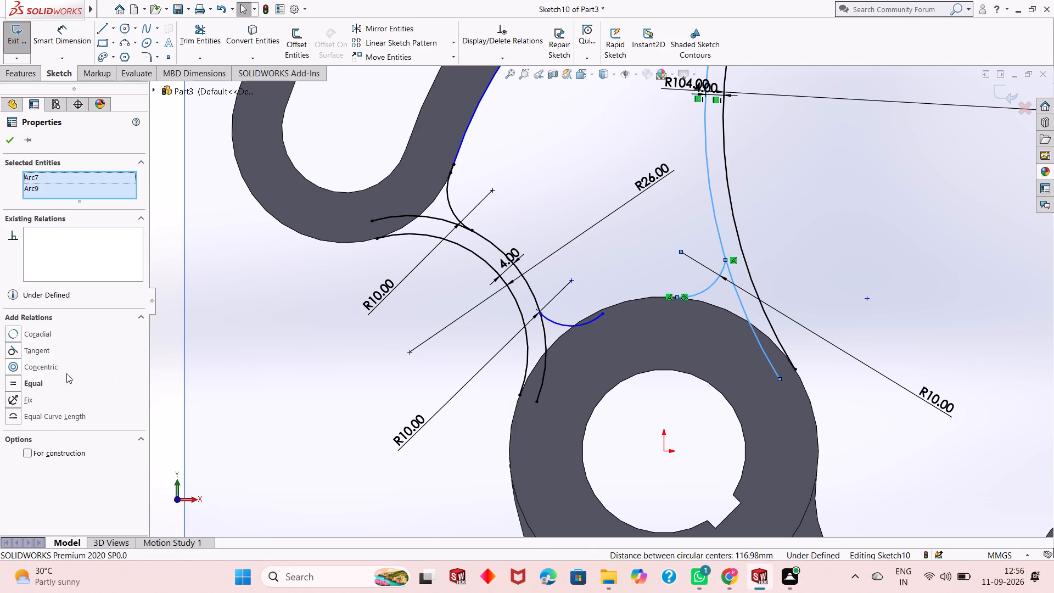
{"action": "left_click", "coordinate": [11, 349]}
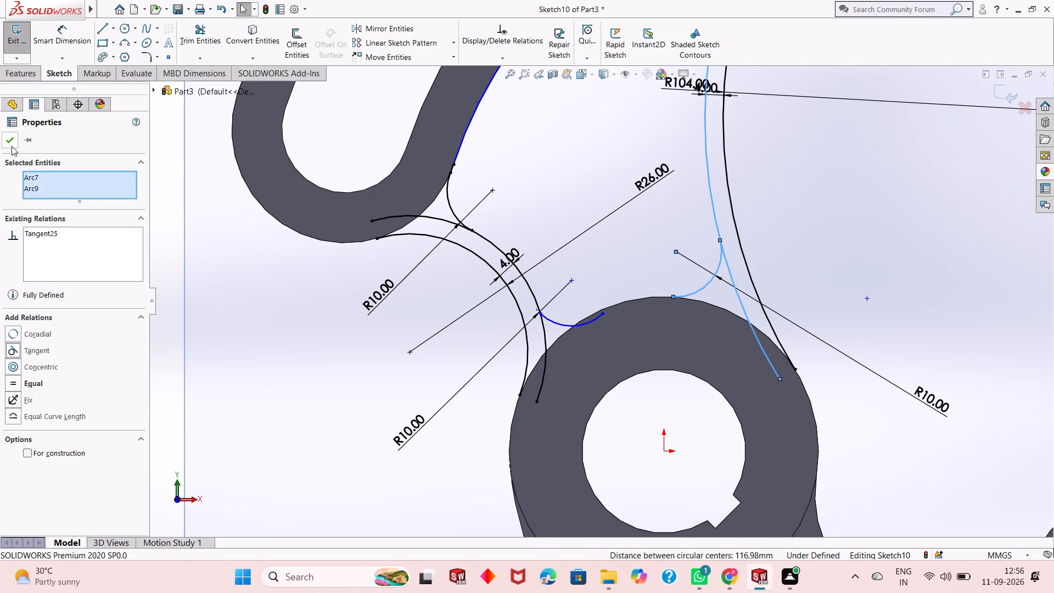
{"action": "left_click", "coordinate": [10, 141]}
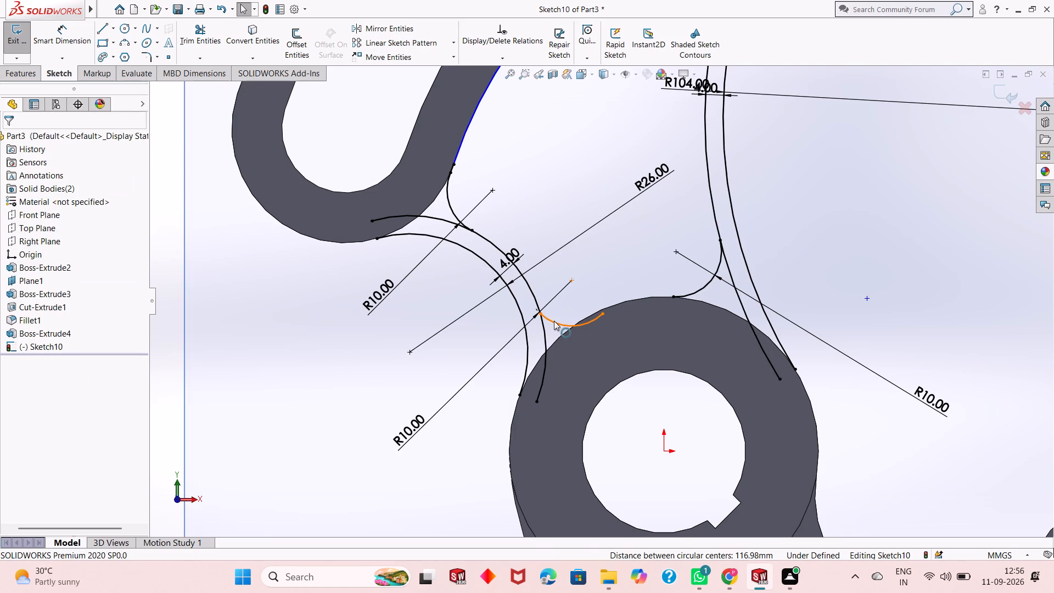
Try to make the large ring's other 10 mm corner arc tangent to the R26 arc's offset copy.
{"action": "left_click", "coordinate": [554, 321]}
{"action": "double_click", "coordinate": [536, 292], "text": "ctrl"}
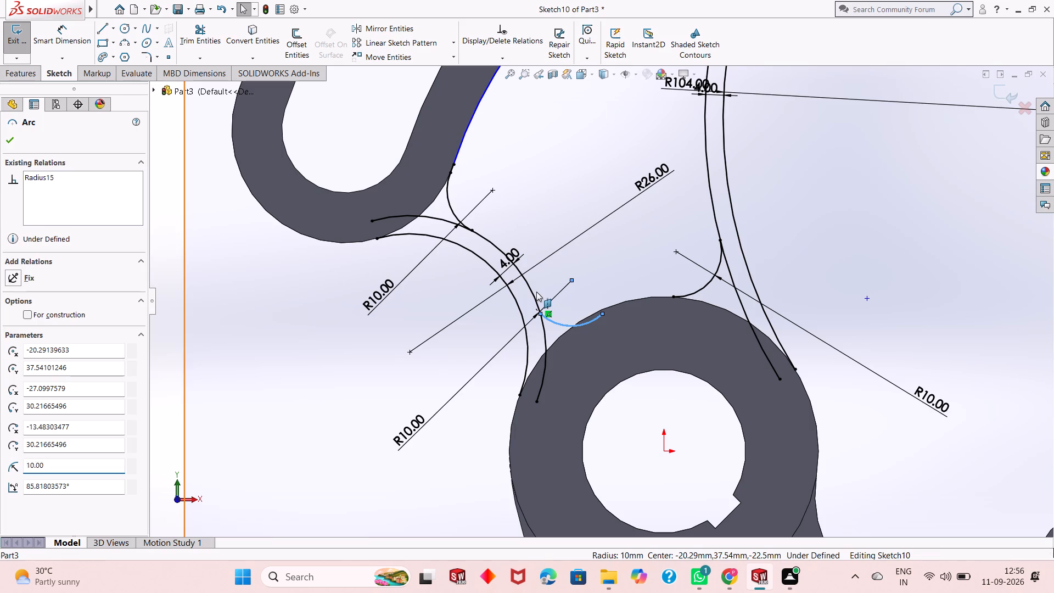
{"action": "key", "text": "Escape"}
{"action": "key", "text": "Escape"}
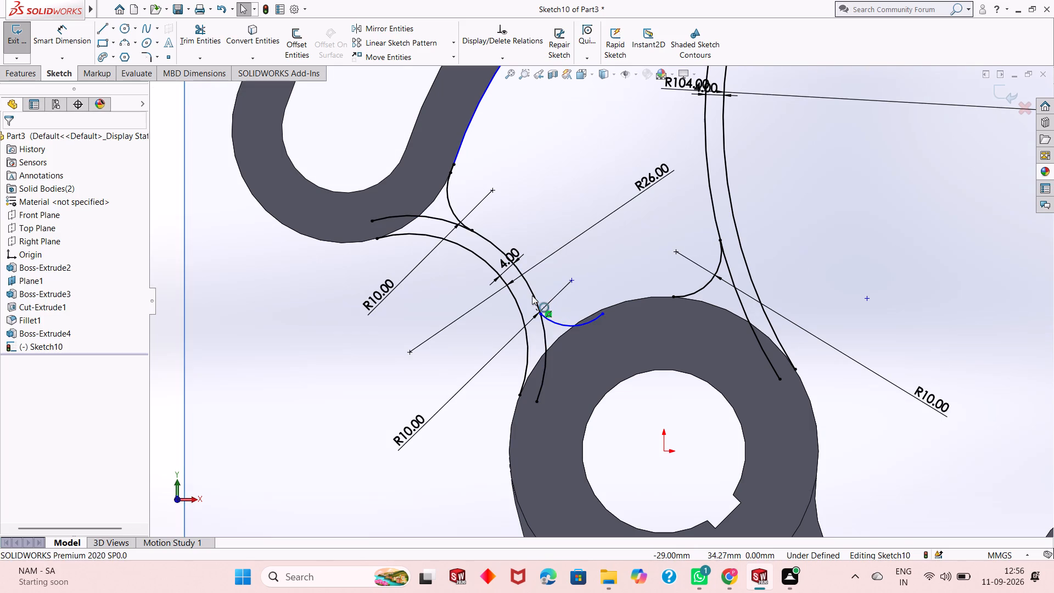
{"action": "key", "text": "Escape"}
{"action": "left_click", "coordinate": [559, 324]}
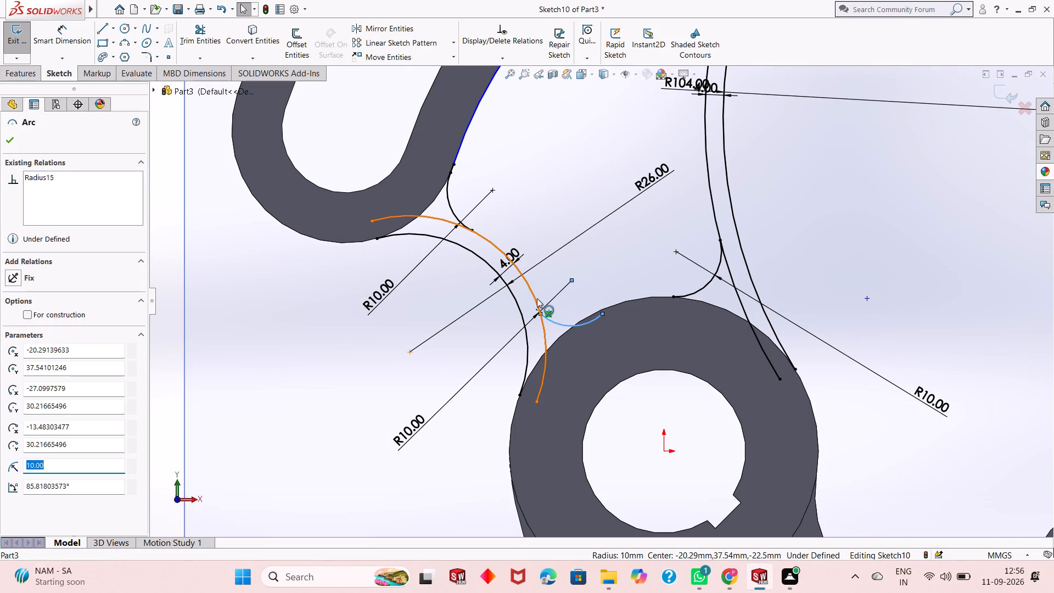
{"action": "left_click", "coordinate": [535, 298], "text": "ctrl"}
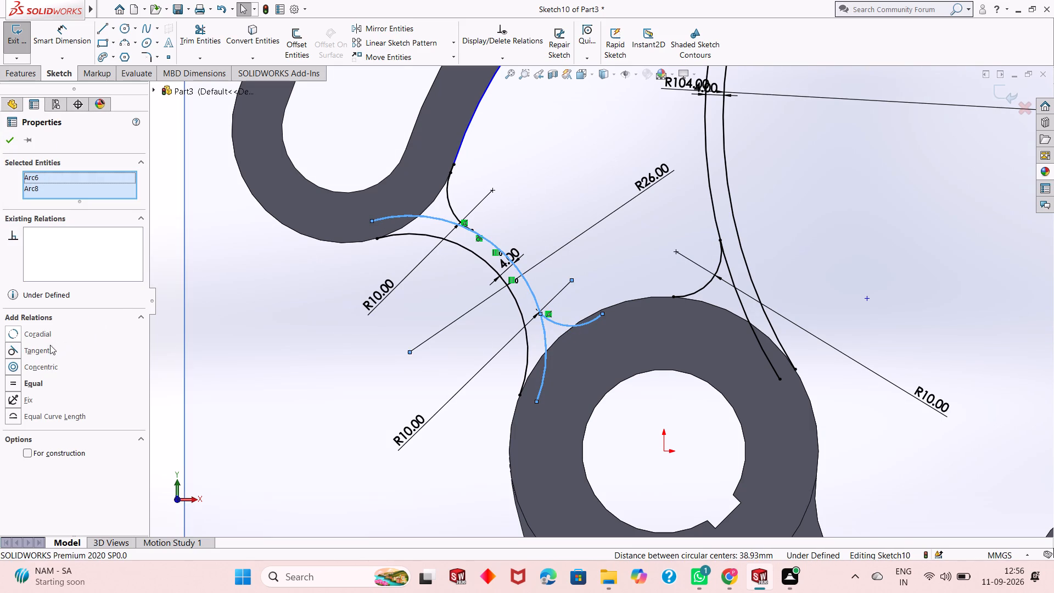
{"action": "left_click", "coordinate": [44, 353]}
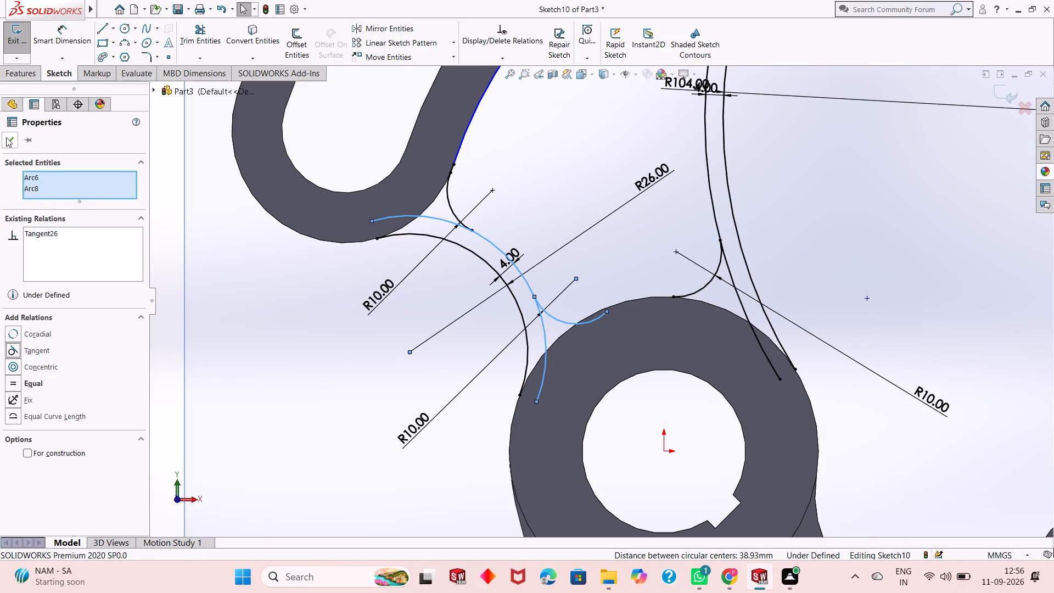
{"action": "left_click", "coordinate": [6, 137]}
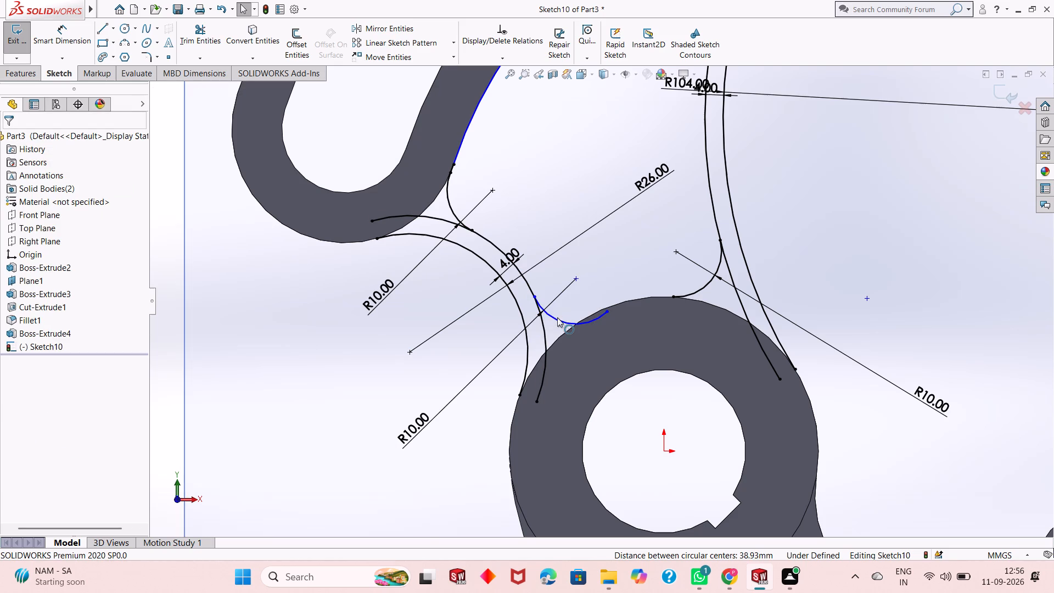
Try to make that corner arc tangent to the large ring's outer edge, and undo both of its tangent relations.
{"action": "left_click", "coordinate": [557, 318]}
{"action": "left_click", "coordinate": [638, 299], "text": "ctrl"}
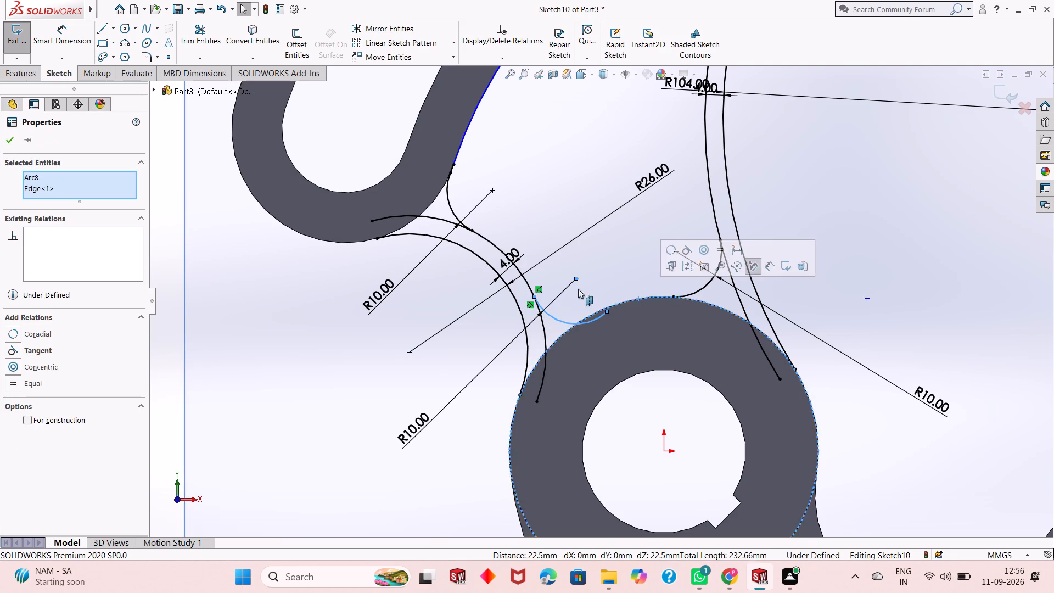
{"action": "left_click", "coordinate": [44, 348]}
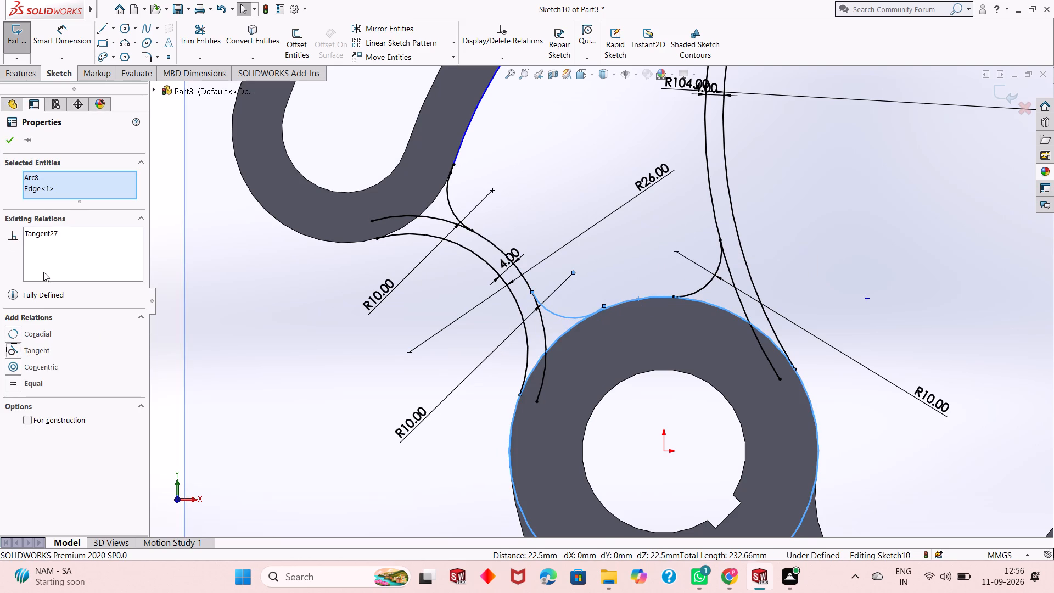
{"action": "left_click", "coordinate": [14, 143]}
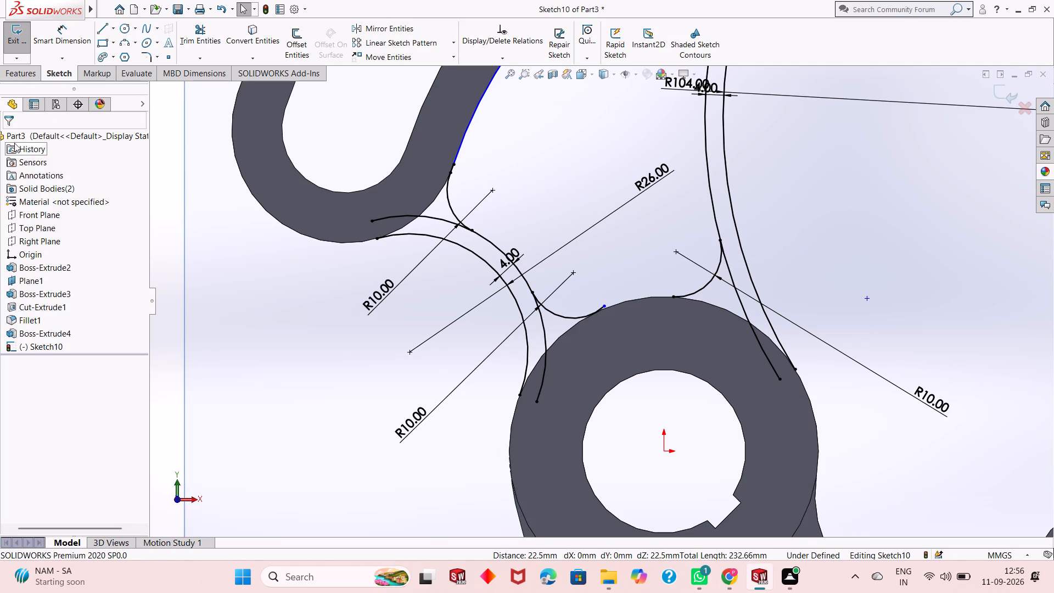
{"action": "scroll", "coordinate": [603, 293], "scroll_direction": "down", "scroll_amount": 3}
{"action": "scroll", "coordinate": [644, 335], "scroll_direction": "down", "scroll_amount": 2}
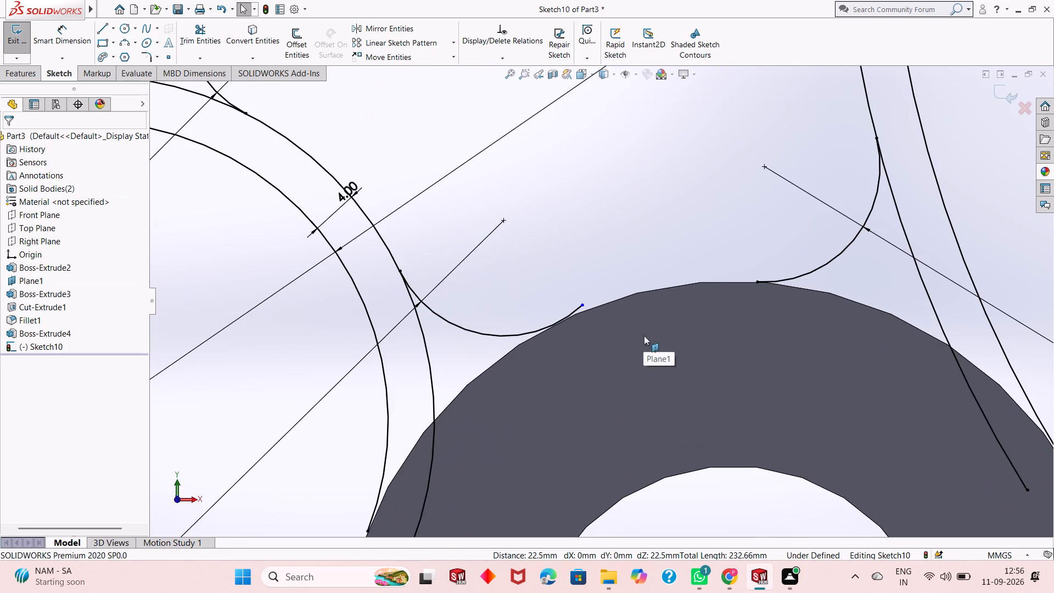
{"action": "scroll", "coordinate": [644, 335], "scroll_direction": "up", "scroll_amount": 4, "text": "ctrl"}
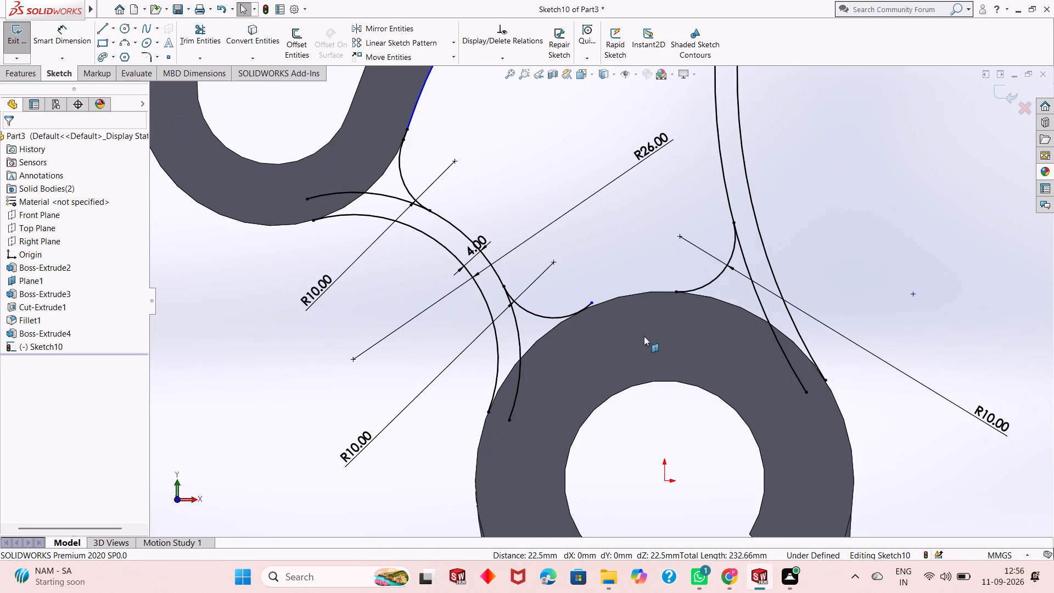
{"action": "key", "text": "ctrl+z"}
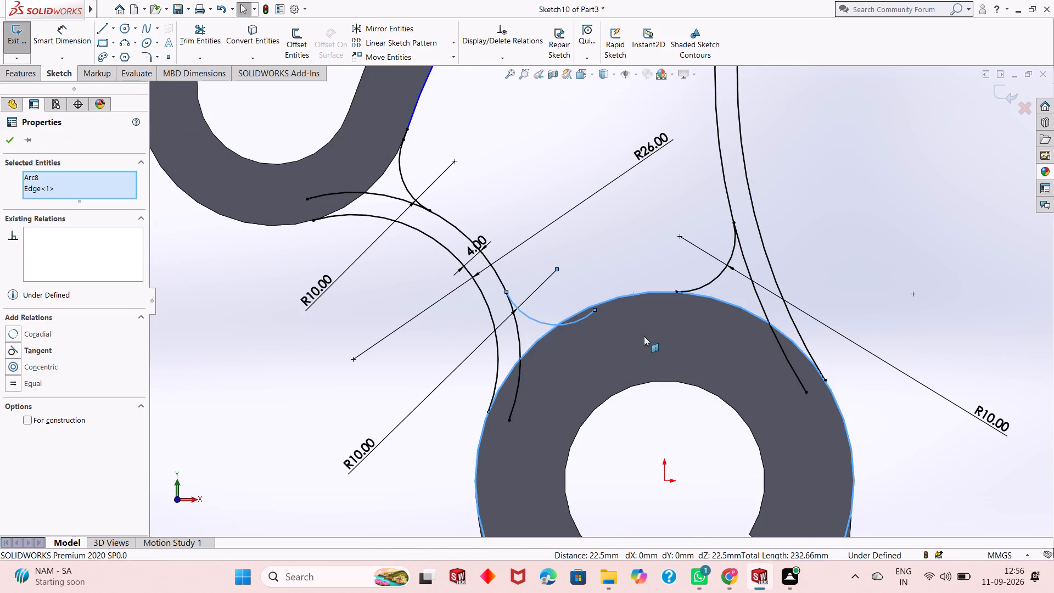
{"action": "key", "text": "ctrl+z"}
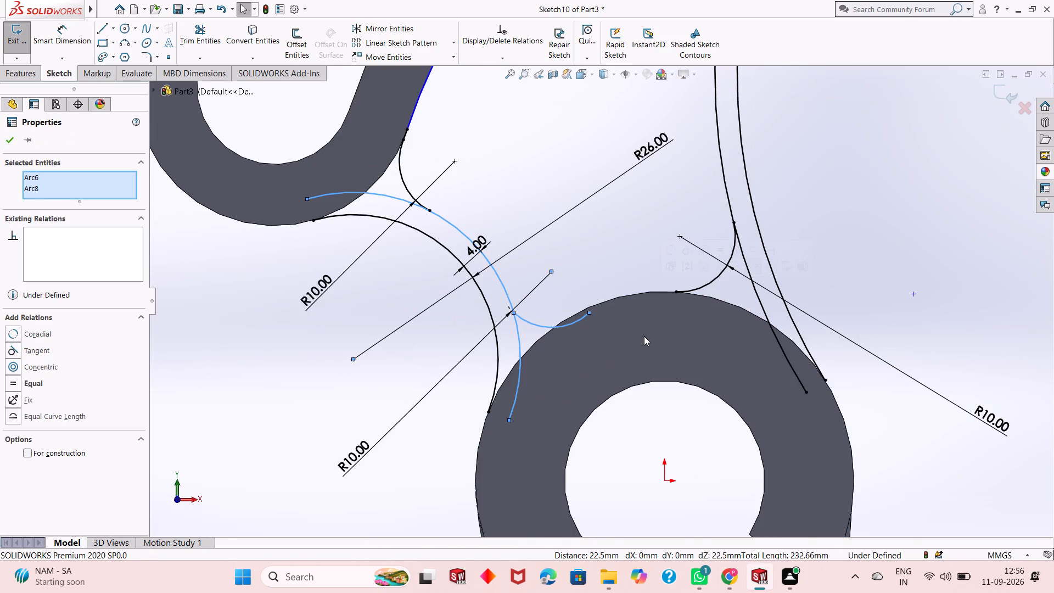
Delete the 10 mm corner arc between the R26 arc's offset copy and the large ring, including its radius dimension.
{"action": "key", "text": "Escape"}
{"action": "key", "text": "Escape"}
{"action": "right_click", "coordinate": [530, 322]}
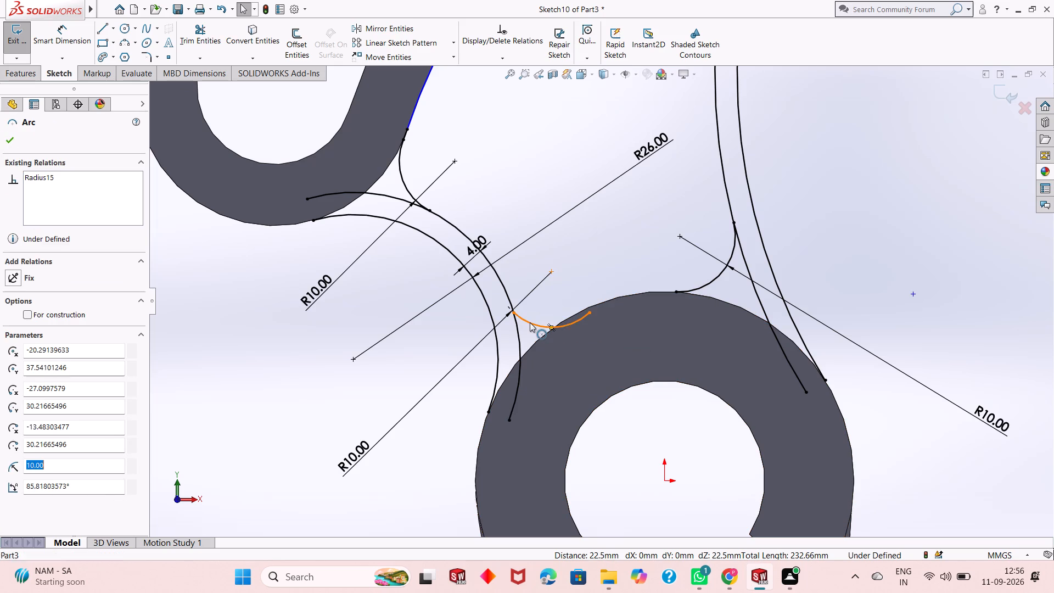
{"action": "left_click", "coordinate": [597, 494]}
{"action": "scroll", "coordinate": [595, 484], "scroll_direction": "up", "scroll_amount": 1}
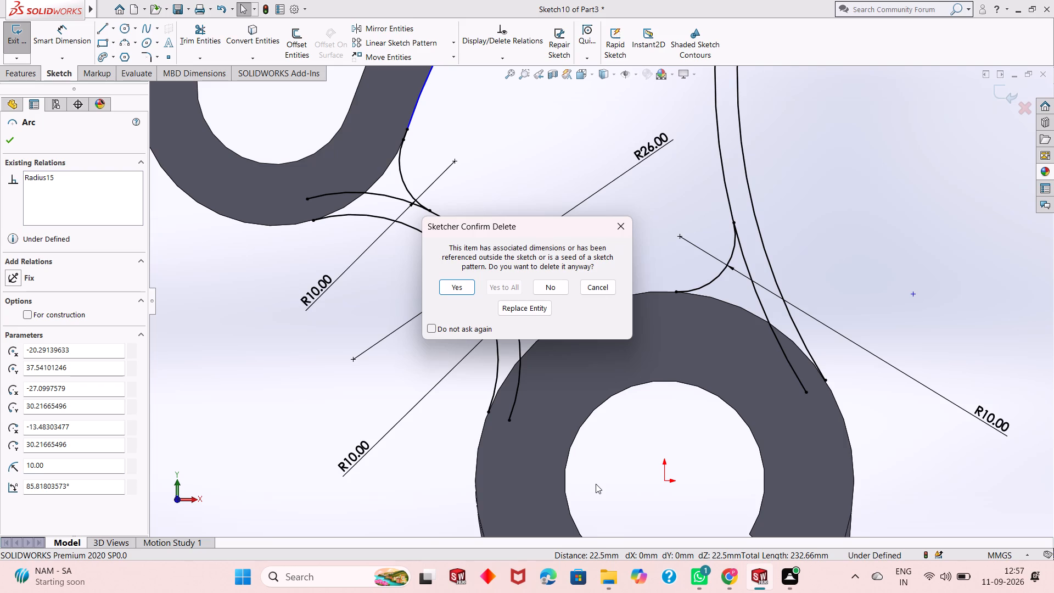
{"action": "scroll", "coordinate": [582, 506], "scroll_direction": "up", "scroll_amount": 3}
{"action": "scroll", "coordinate": [582, 506], "scroll_direction": "down", "scroll_amount": 2}
{"action": "left_click", "coordinate": [446, 283]}
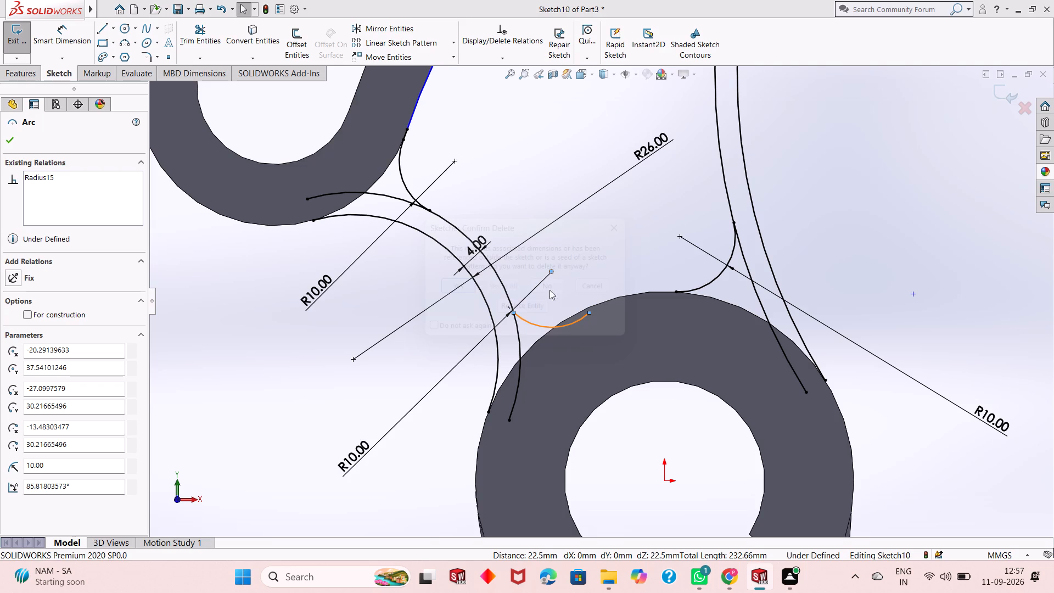
{"action": "scroll", "coordinate": [563, 340], "scroll_direction": "up", "scroll_amount": 1}
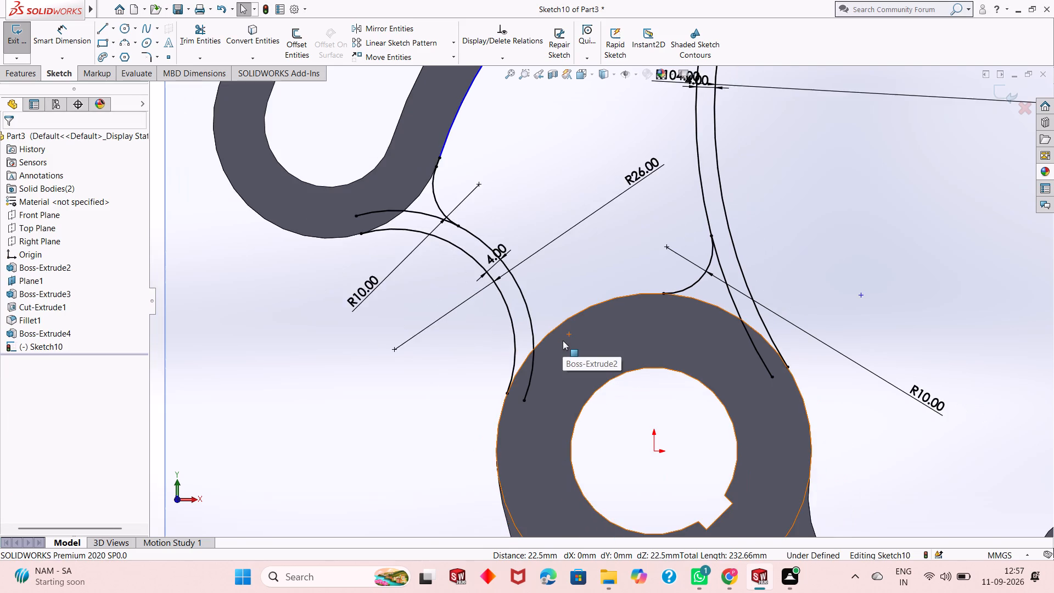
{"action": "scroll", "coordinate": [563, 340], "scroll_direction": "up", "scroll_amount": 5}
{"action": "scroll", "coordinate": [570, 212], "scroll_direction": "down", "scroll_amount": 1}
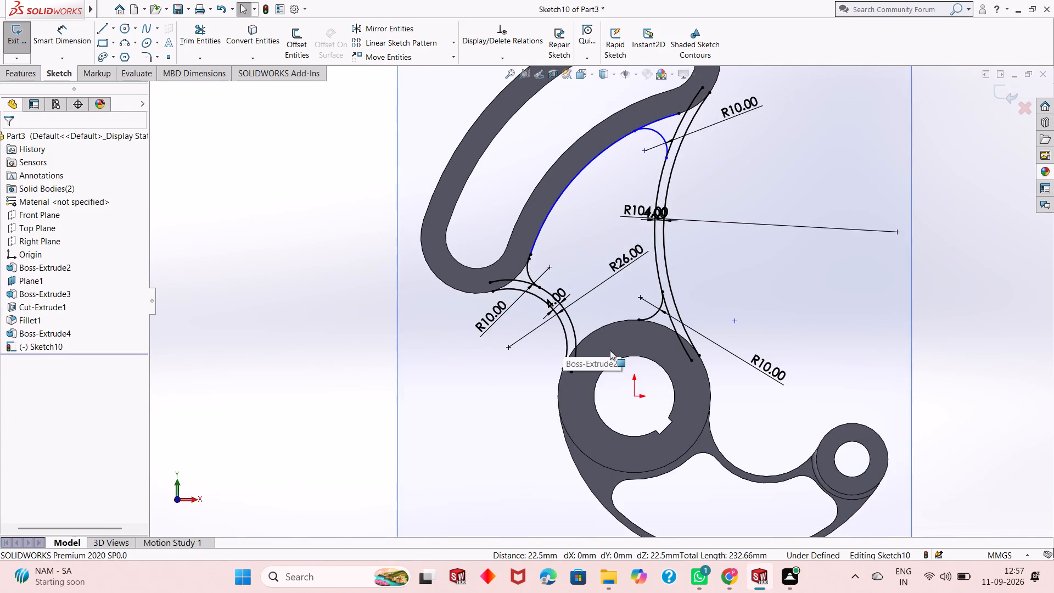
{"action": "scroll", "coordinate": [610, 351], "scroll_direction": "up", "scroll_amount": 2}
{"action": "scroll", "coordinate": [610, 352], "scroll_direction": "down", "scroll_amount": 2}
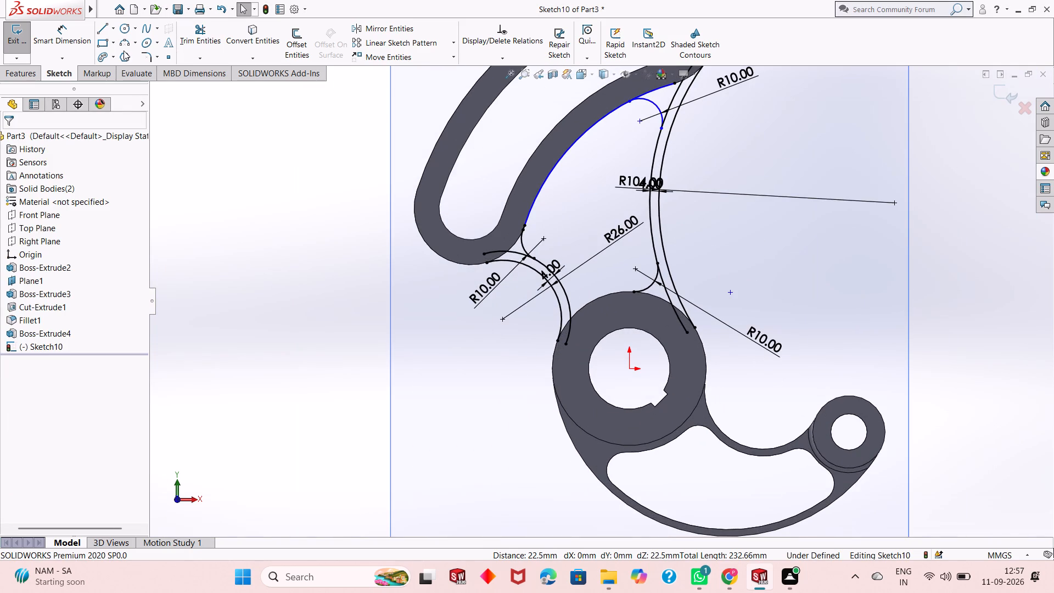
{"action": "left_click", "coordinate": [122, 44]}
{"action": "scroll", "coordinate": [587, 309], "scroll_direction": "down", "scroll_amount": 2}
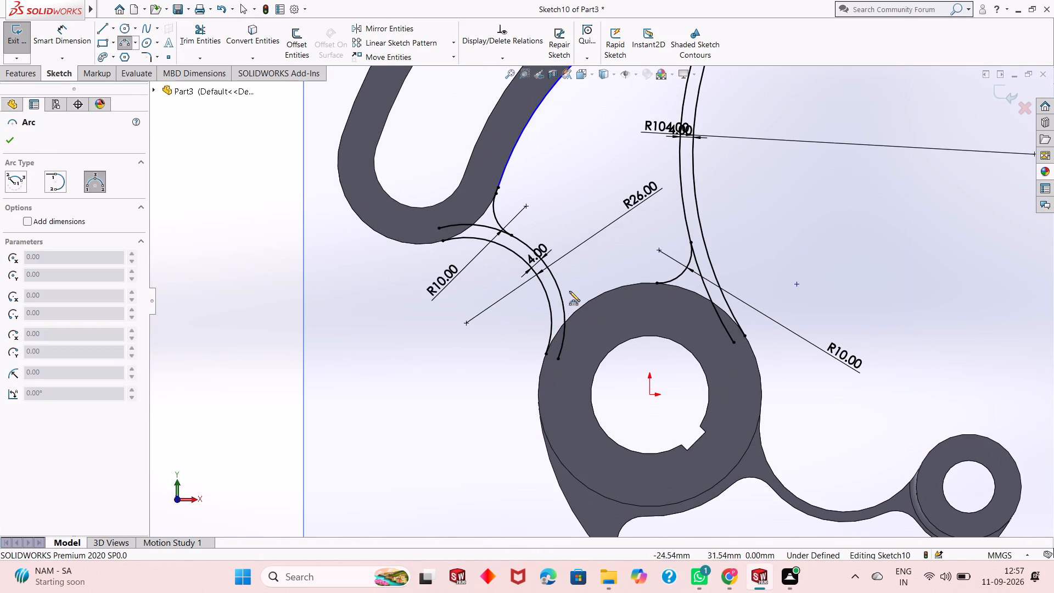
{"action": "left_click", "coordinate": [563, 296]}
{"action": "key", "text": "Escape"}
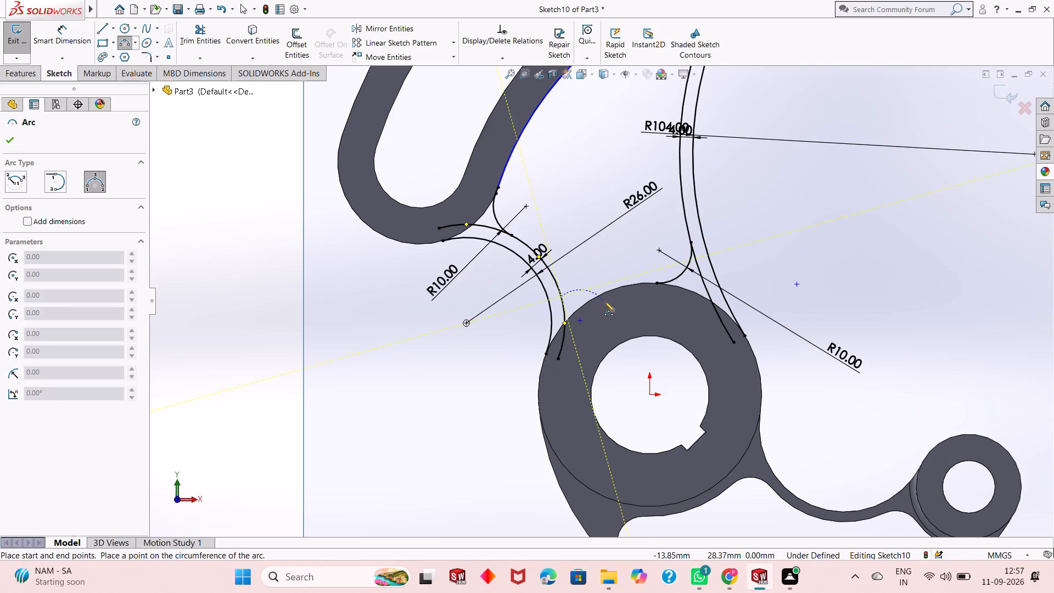
Sketch a three-point arc of radius 10 mm from the R26 arc's offset copy to the large ring's outer edge.
{"action": "left_click", "coordinate": [126, 39]}
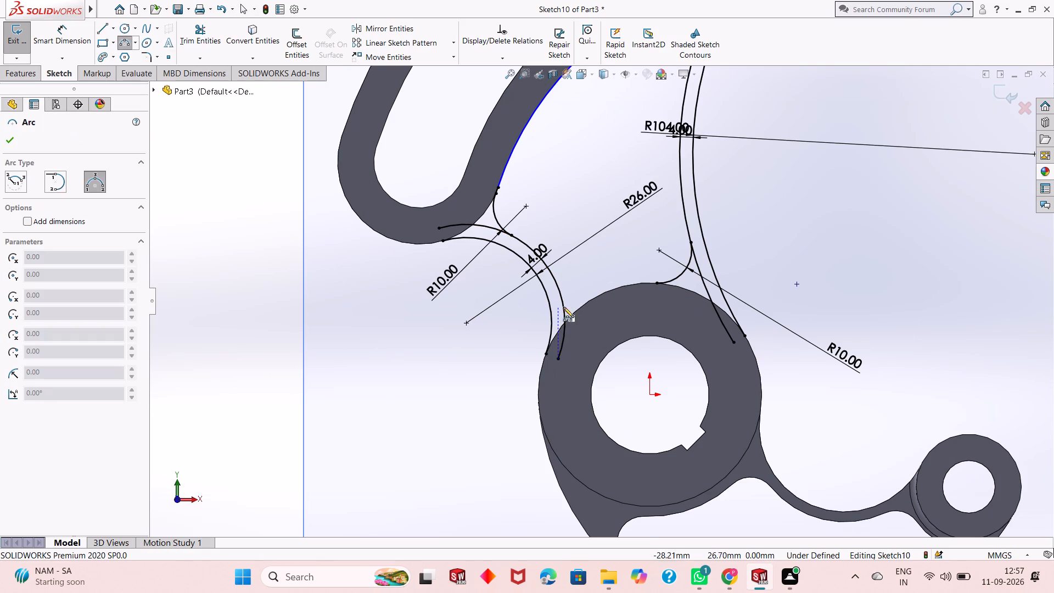
{"action": "scroll", "coordinate": [571, 309], "scroll_direction": "down", "scroll_amount": 9}
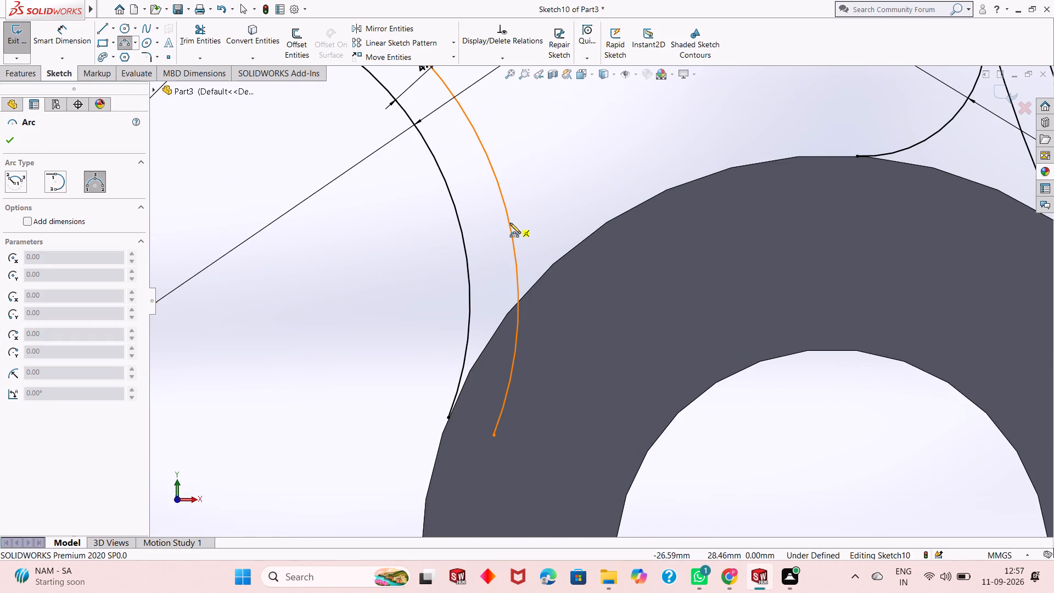
{"action": "left_click", "coordinate": [504, 203]}
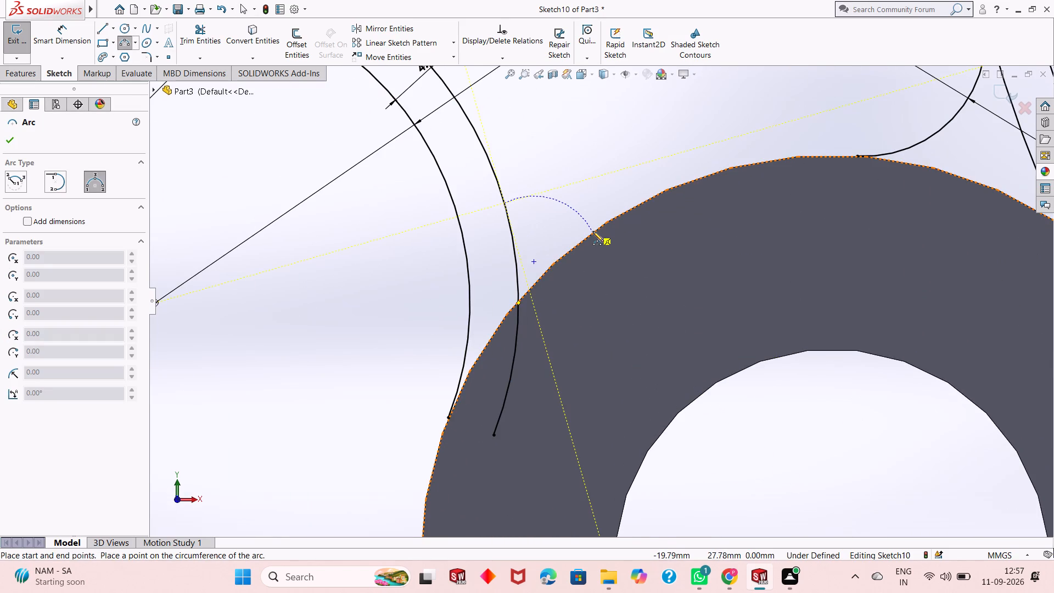
{"action": "left_click", "coordinate": [593, 231]}
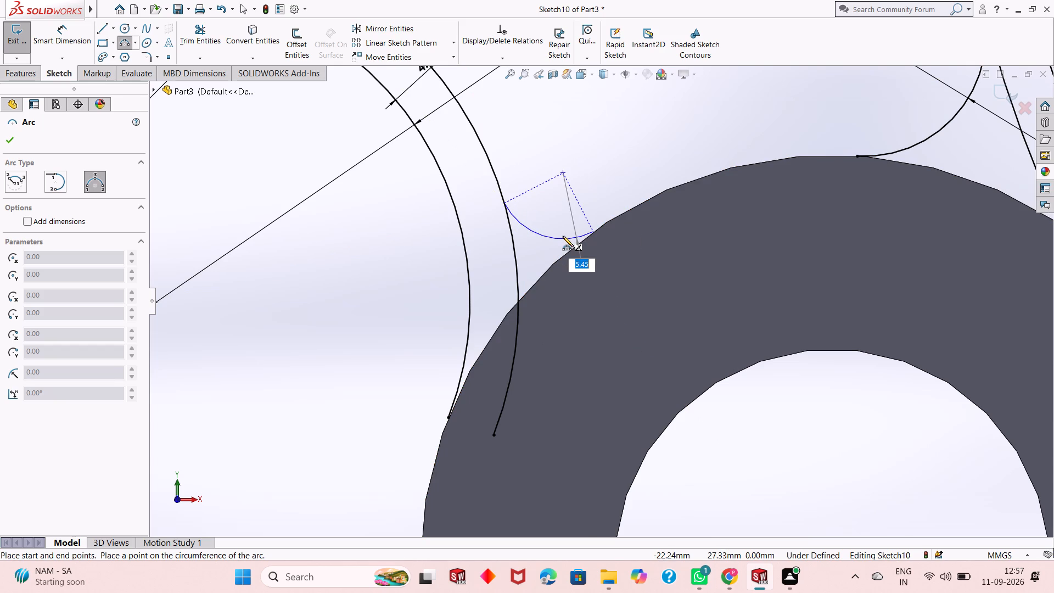
{"action": "type", "text": "10"}
{"action": "key", "text": "Return"}
{"action": "key", "text": "Escape"}
{"action": "key", "text": "Escape"}
{"action": "key", "text": "Escape"}
Add a radius dimension to the new corner arc between the R26 arc's offset copy and the large ring.
{"action": "scroll", "coordinate": [563, 236], "scroll_direction": "down", "scroll_amount": 4}
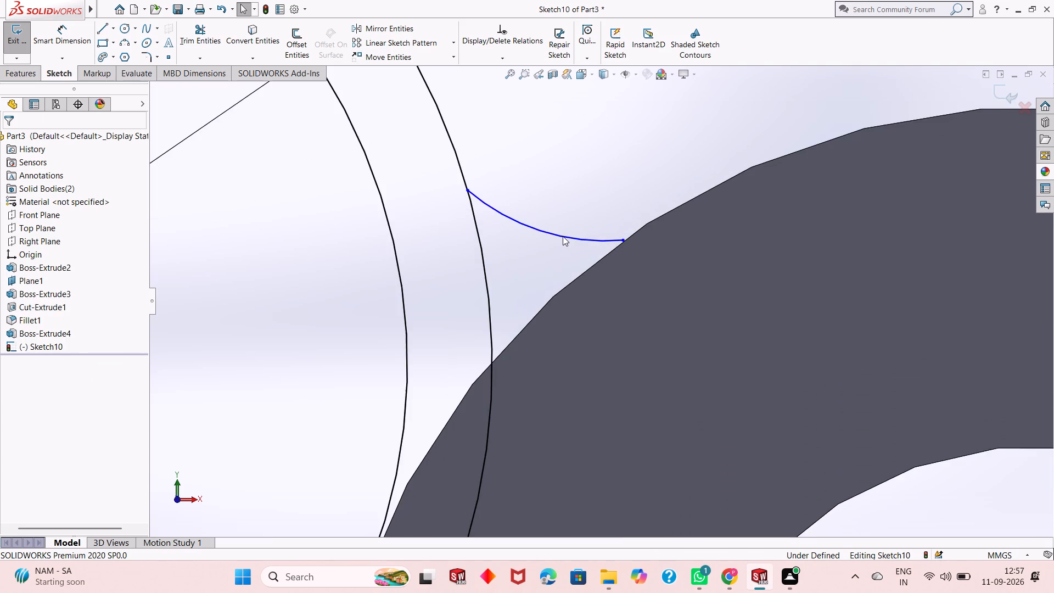
{"action": "scroll", "coordinate": [563, 236], "scroll_direction": "down", "scroll_amount": 2}
{"action": "scroll", "coordinate": [563, 236], "scroll_direction": "up", "scroll_amount": 9}
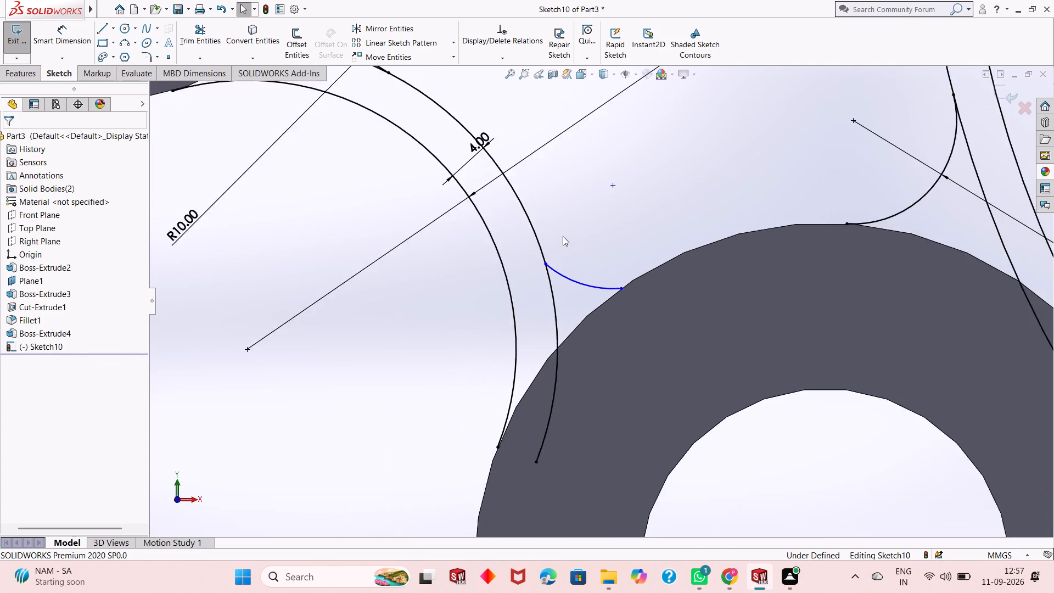
{"action": "scroll", "coordinate": [563, 236], "scroll_direction": "up", "scroll_amount": 3}
{"action": "left_click", "coordinate": [58, 37]}
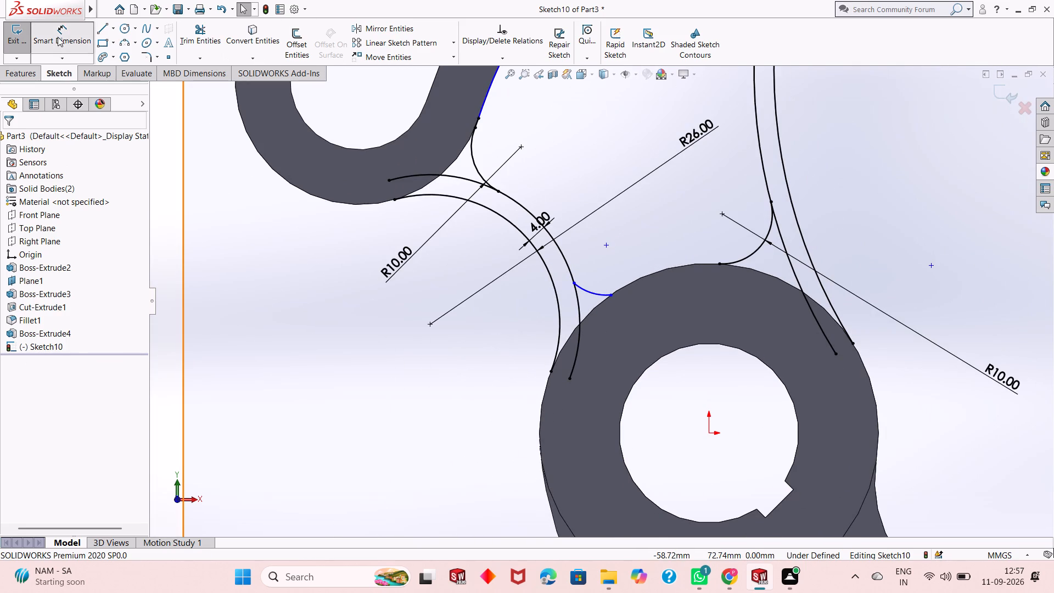
{"action": "left_click", "coordinate": [591, 292]}
{"action": "left_click", "coordinate": [470, 395]}
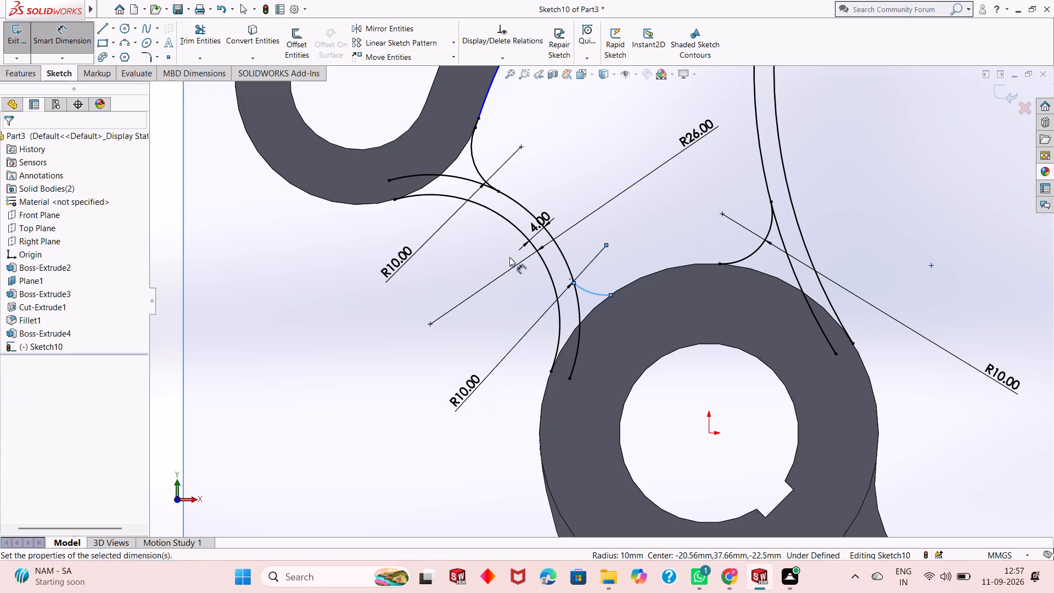
{"action": "left_click", "coordinate": [421, 378]}
{"action": "key", "text": "Escape"}
{"action": "key", "text": "Escape"}
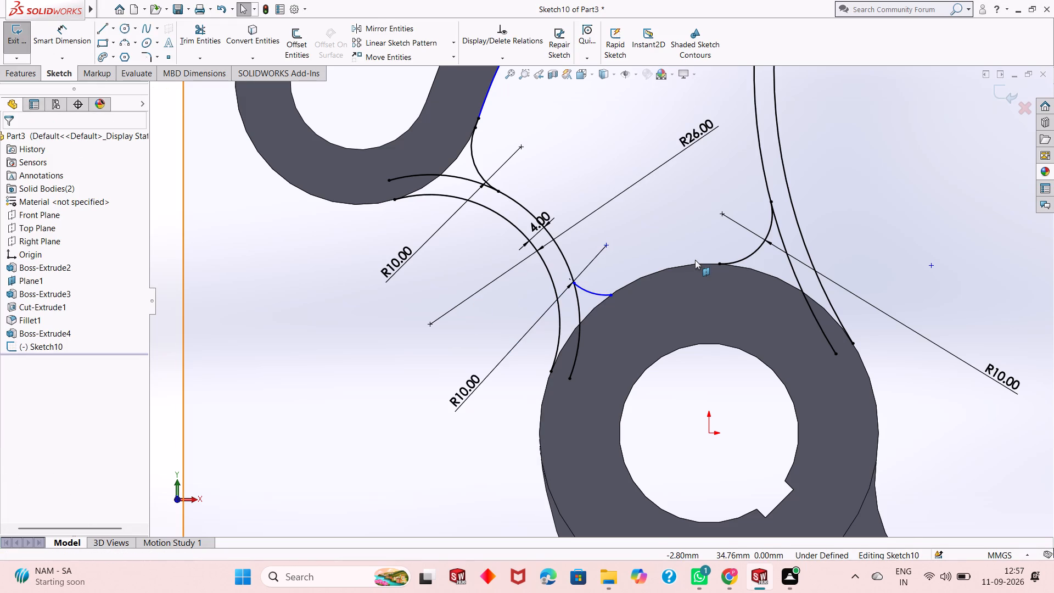
{"action": "key", "text": "Escape"}
{"action": "key", "text": "Escape"}
{"action": "key", "text": "Escape"}
Make the new corner arc tangent to both the large ring's outer edge and the R26 arc's offset copy.
{"action": "left_click", "coordinate": [585, 290]}
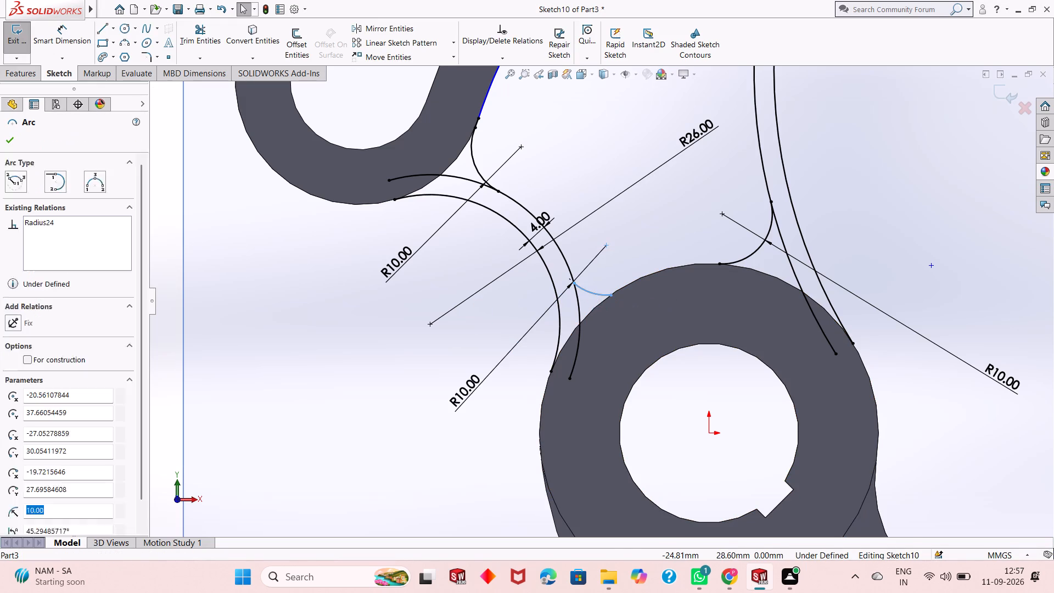
{"action": "left_click", "coordinate": [641, 278], "text": "ctrl"}
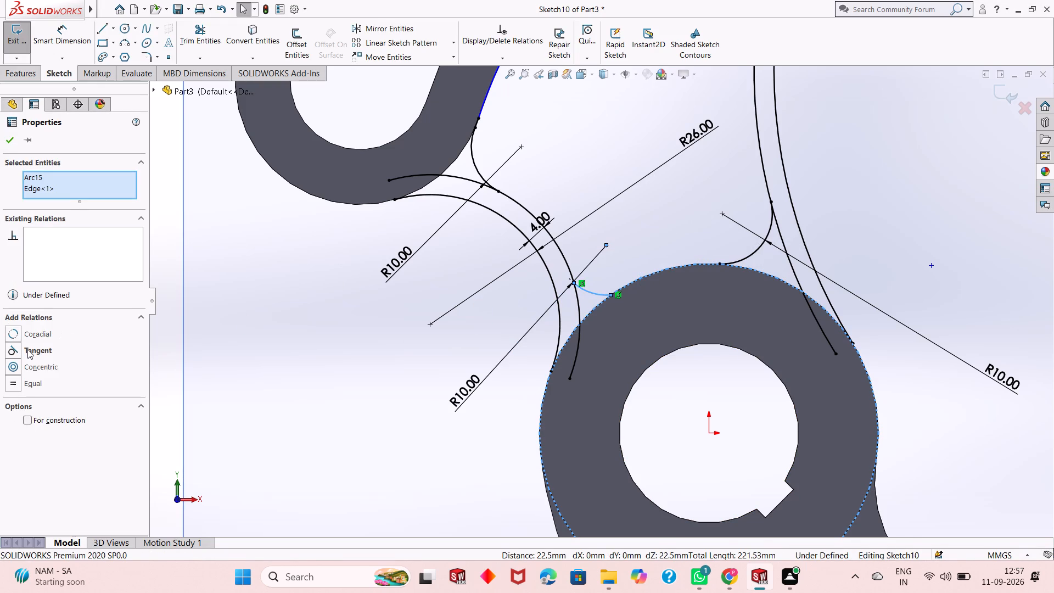
{"action": "left_click", "coordinate": [27, 350]}
{"action": "left_click", "coordinate": [15, 147]}
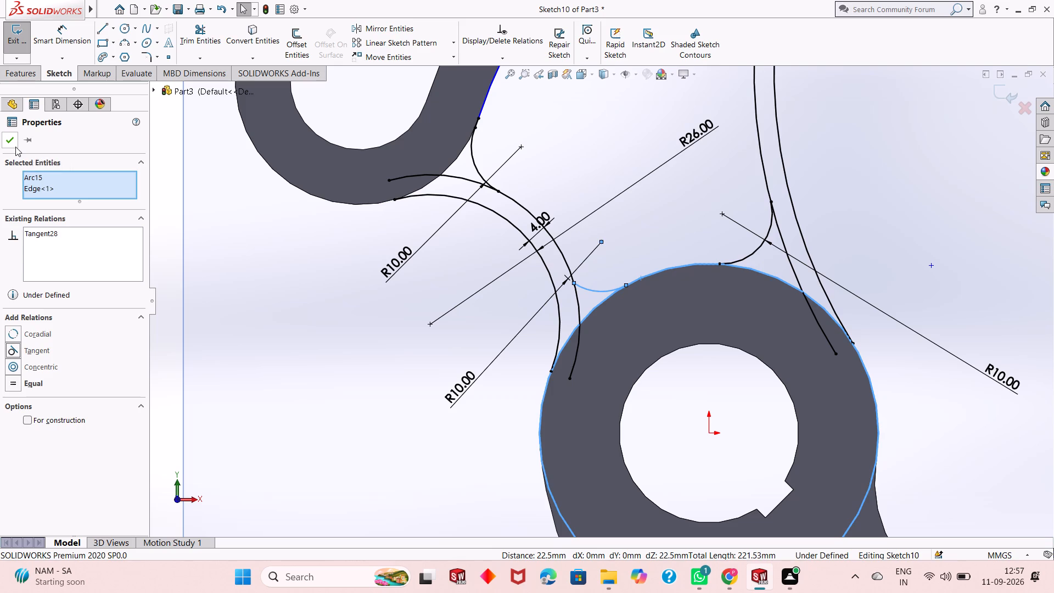
{"action": "left_click", "coordinate": [587, 286]}
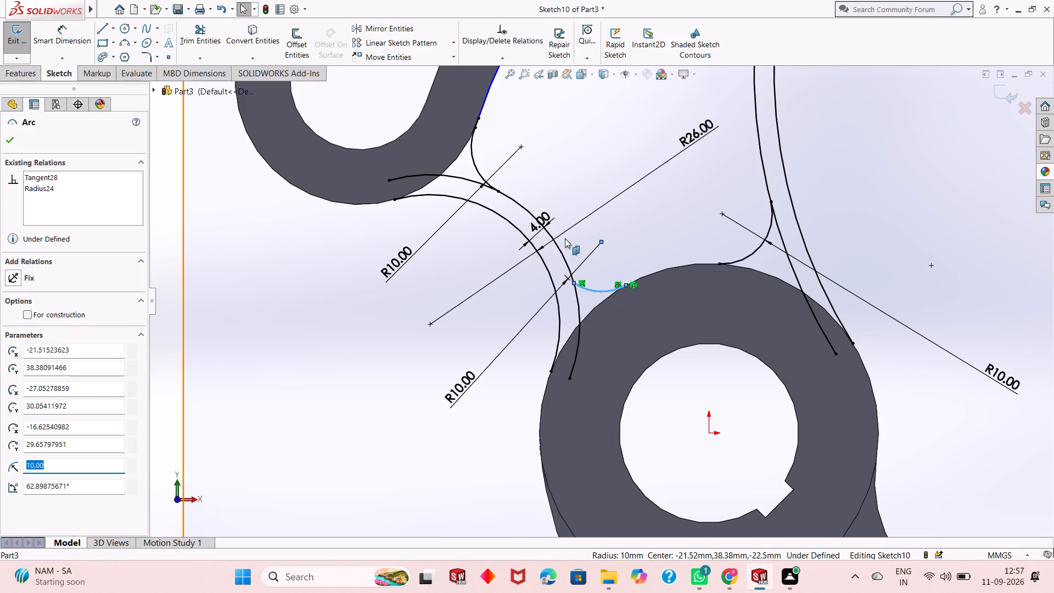
{"action": "left_click", "coordinate": [562, 248], "text": "ctrl"}
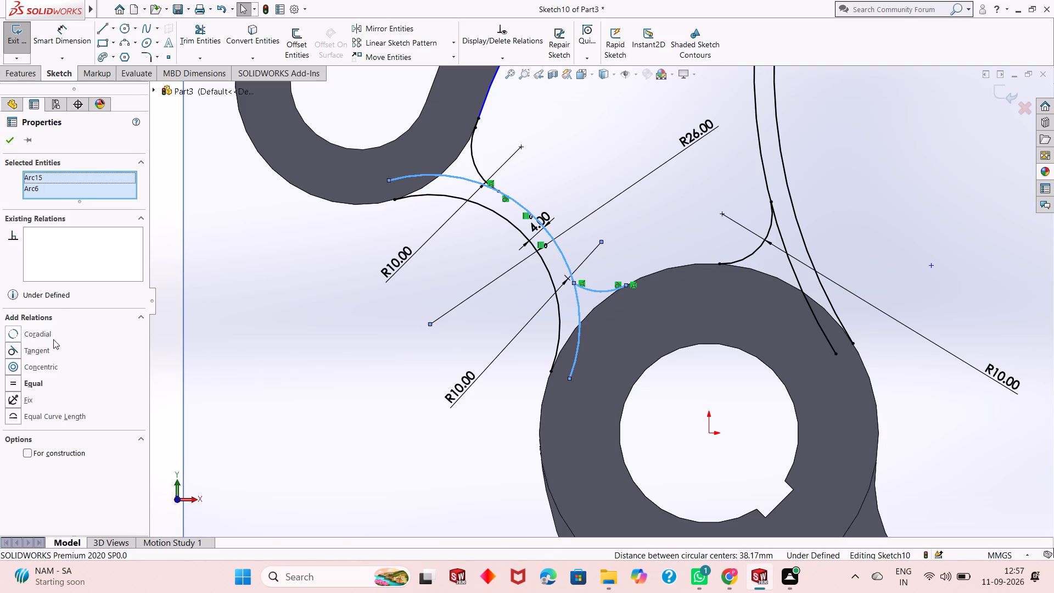
{"action": "left_click", "coordinate": [46, 346]}
{"action": "left_click", "coordinate": [14, 140]}
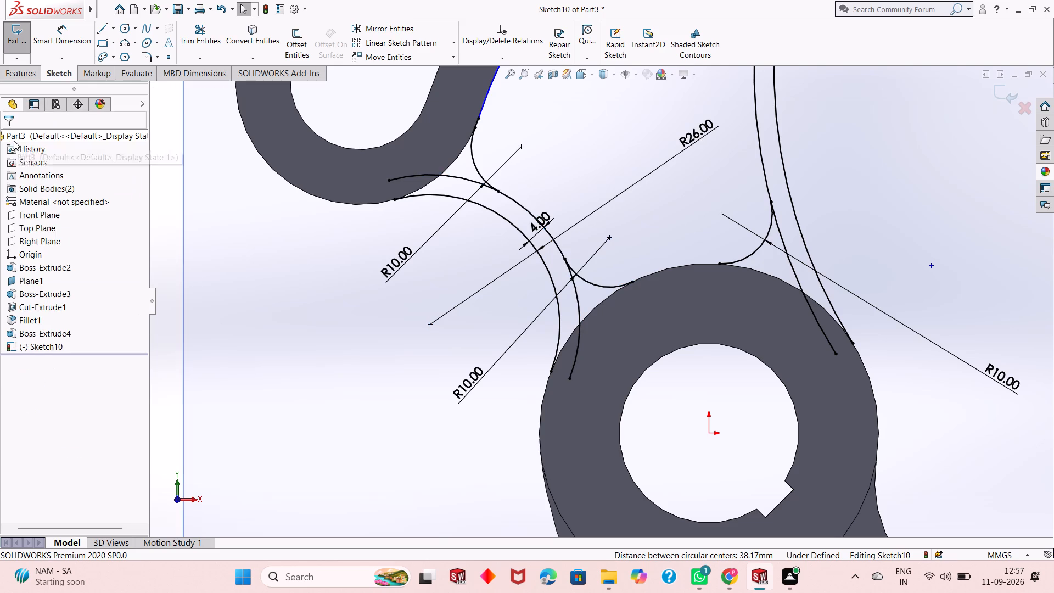
Sketch a three-point arc of about 34 mm radius along the large ring's outer edge, joining the ends of its two 10 mm corner arcs.
{"action": "scroll", "coordinate": [633, 269], "scroll_direction": "down", "scroll_amount": 3}
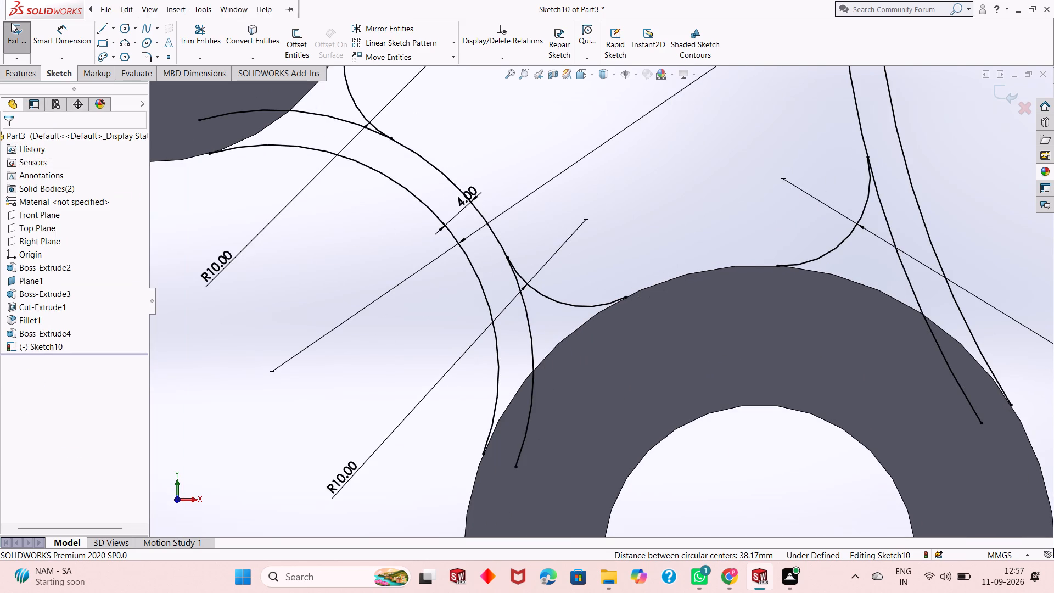
{"action": "left_click", "coordinate": [117, 41]}
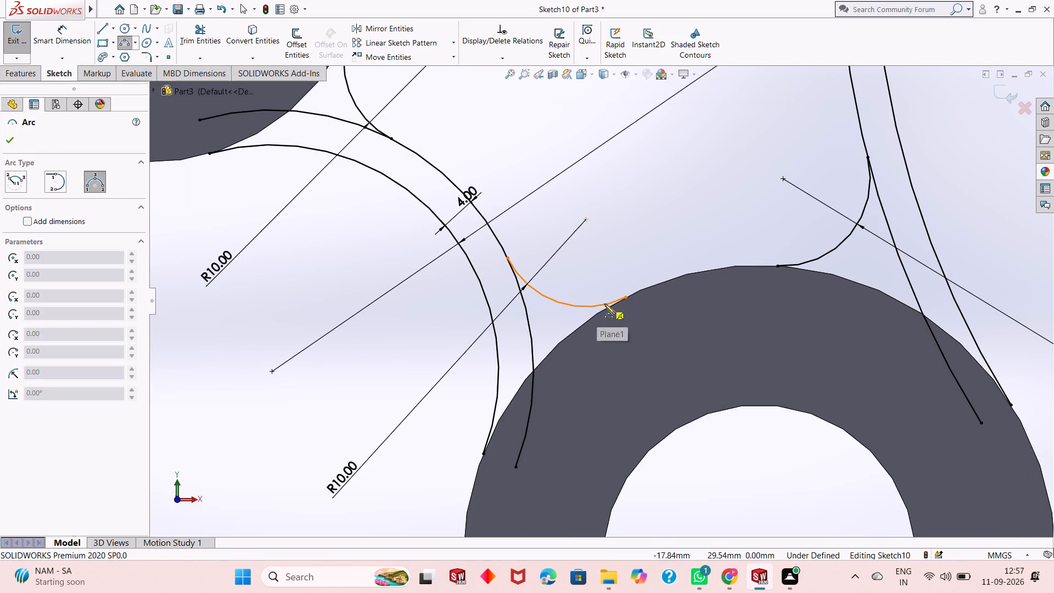
{"action": "left_click", "coordinate": [625, 300]}
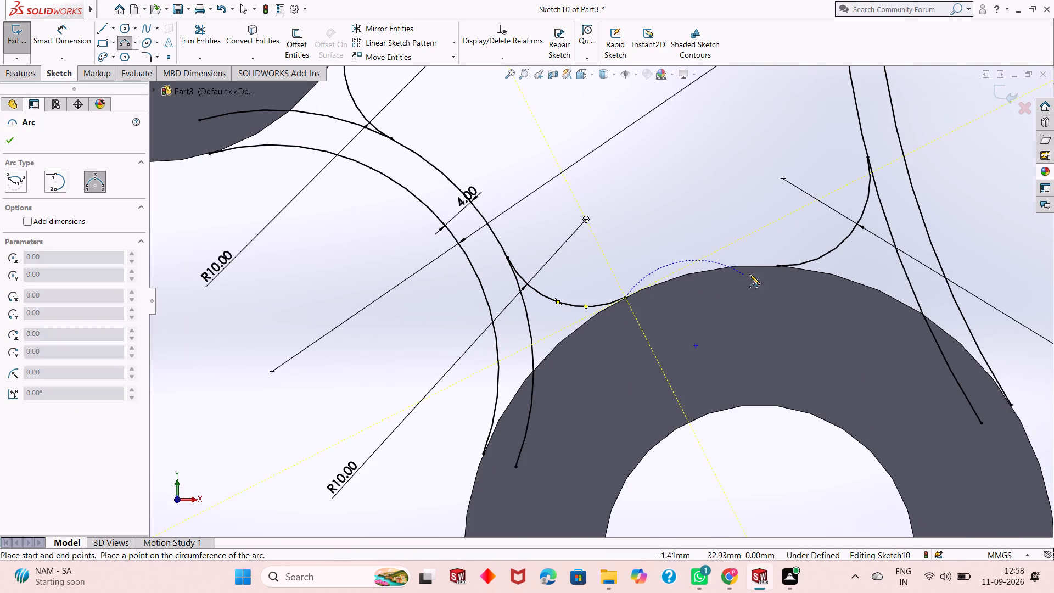
{"action": "left_click", "coordinate": [776, 267]}
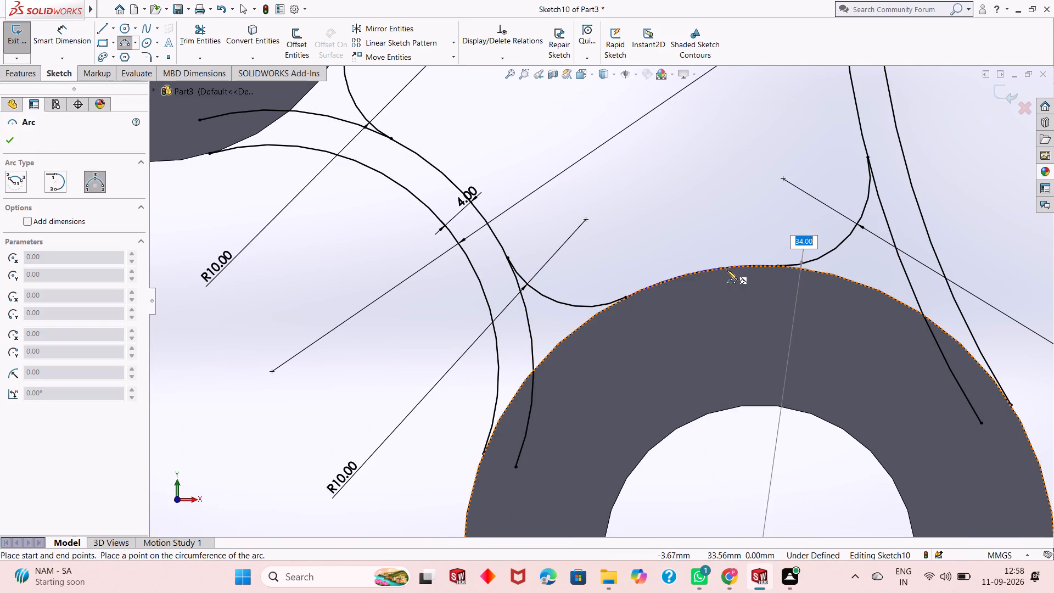
{"action": "left_click", "coordinate": [727, 270]}
{"action": "key", "text": "Escape"}
{"action": "key", "text": "Escape"}
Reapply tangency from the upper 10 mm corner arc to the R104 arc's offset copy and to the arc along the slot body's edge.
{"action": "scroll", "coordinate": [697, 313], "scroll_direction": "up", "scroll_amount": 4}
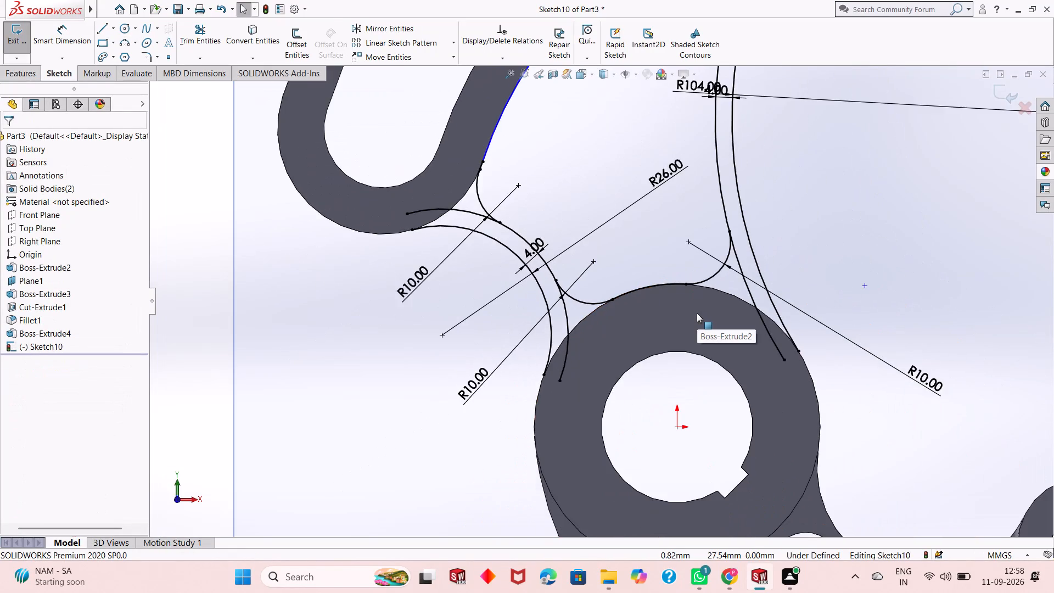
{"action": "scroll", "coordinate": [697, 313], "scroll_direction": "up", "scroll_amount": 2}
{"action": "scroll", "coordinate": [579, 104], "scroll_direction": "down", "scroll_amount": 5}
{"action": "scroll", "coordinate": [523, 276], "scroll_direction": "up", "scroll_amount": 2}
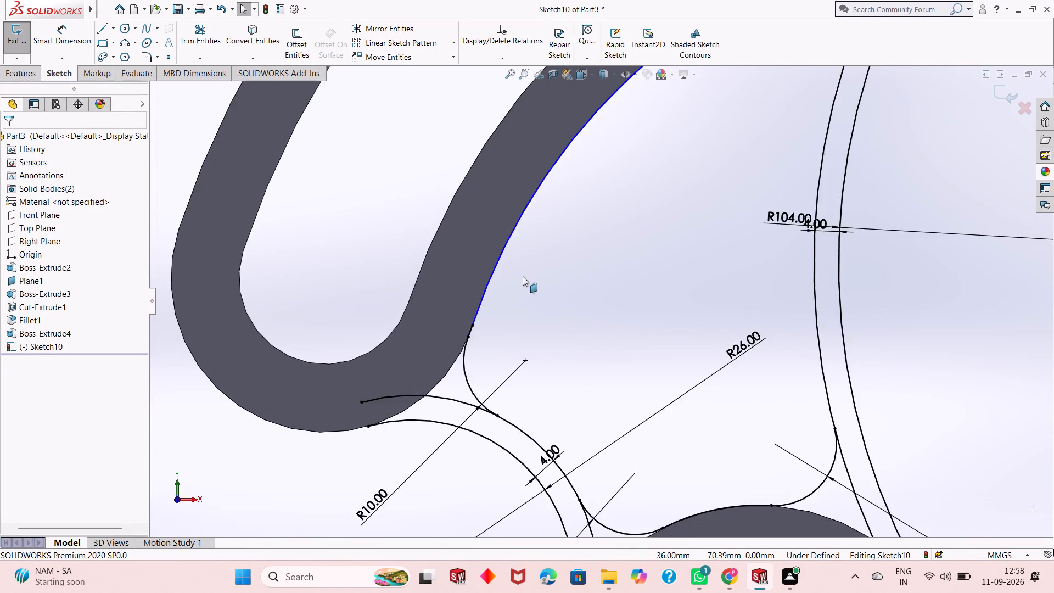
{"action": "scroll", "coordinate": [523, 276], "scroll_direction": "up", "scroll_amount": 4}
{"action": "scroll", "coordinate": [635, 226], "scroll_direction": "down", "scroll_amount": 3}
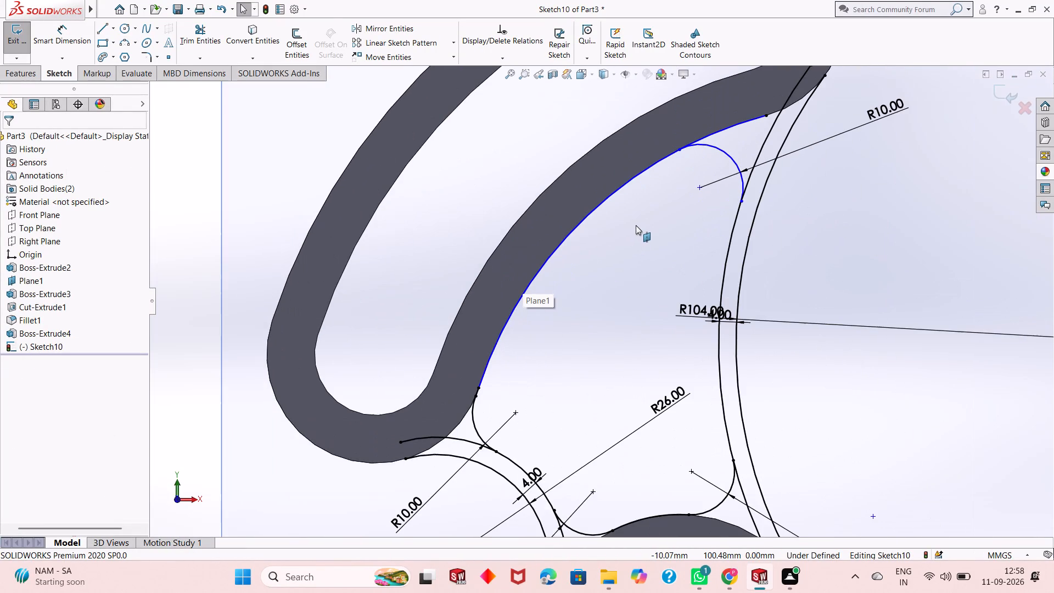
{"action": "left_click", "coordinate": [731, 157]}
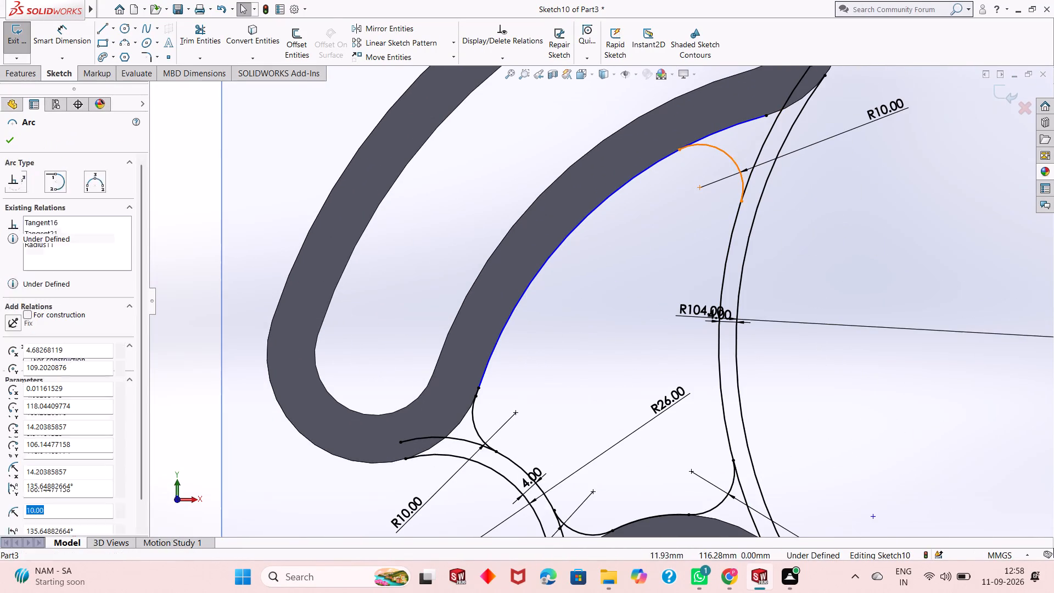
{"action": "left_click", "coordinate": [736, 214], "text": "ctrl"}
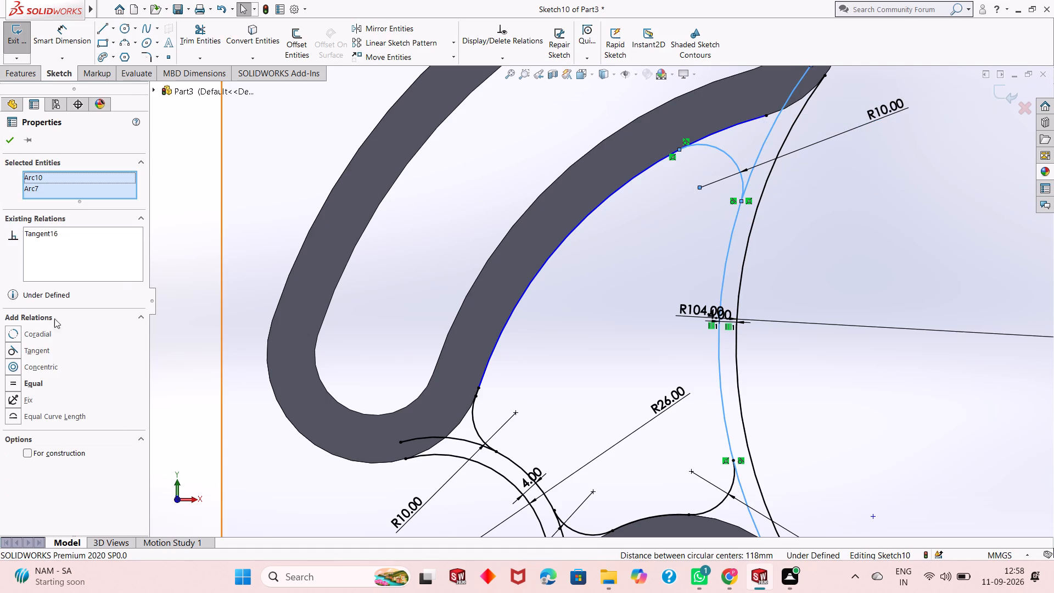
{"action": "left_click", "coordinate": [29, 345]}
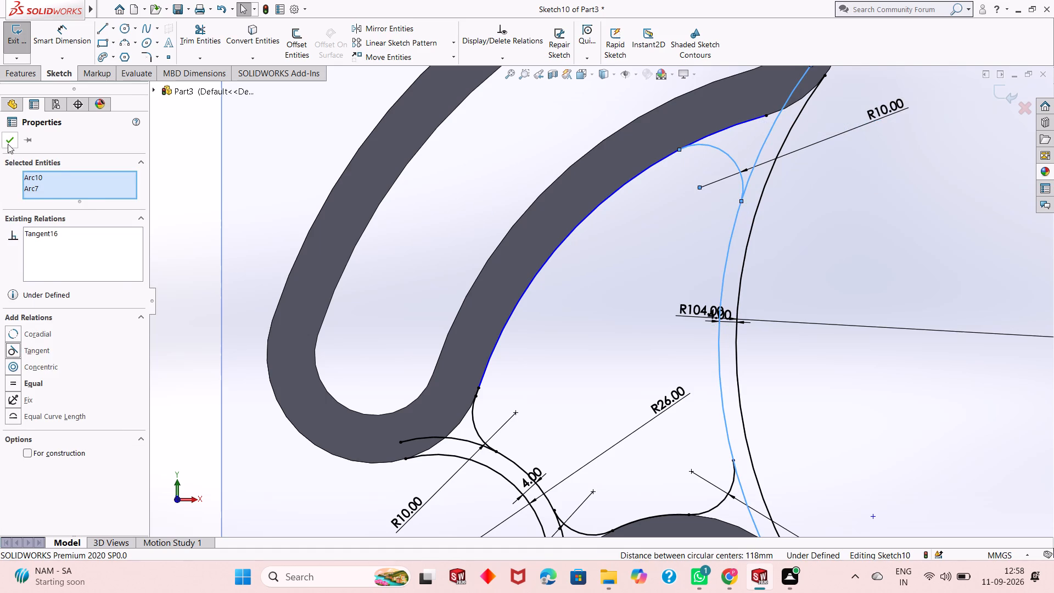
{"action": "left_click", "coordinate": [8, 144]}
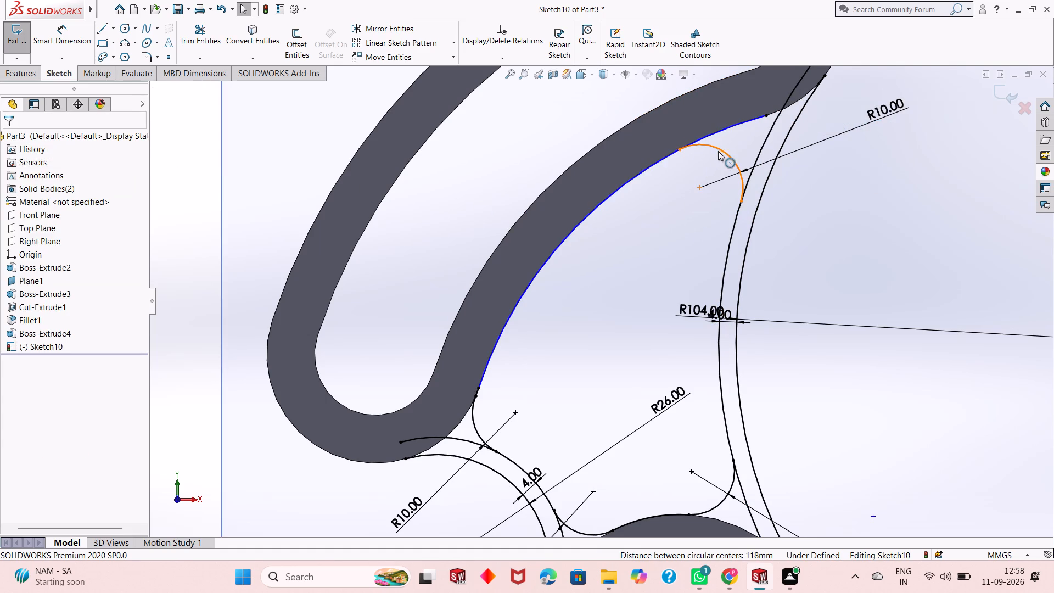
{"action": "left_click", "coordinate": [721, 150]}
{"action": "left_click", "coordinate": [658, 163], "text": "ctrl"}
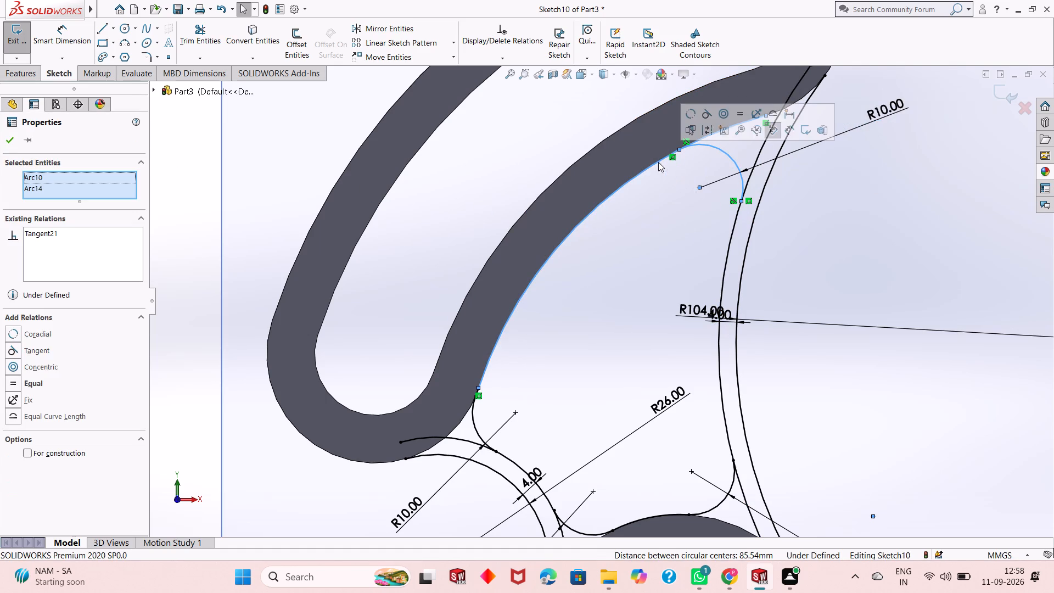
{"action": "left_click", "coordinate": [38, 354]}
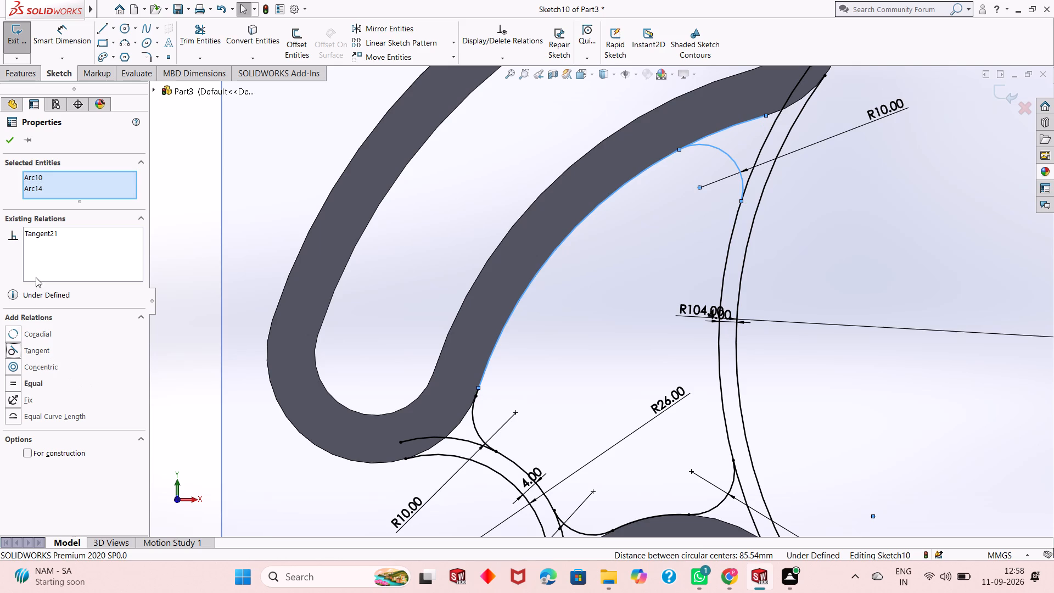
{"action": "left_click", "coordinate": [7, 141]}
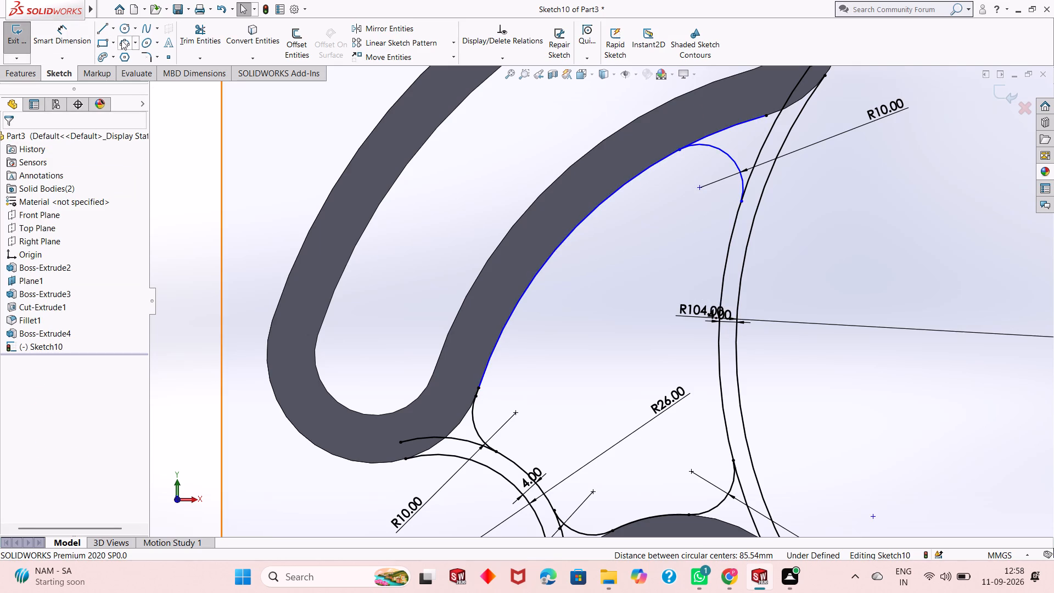
Trim the excess of the slot-edge arc that runs past the upper 10 mm corner arc.
{"action": "left_click", "coordinate": [200, 37]}
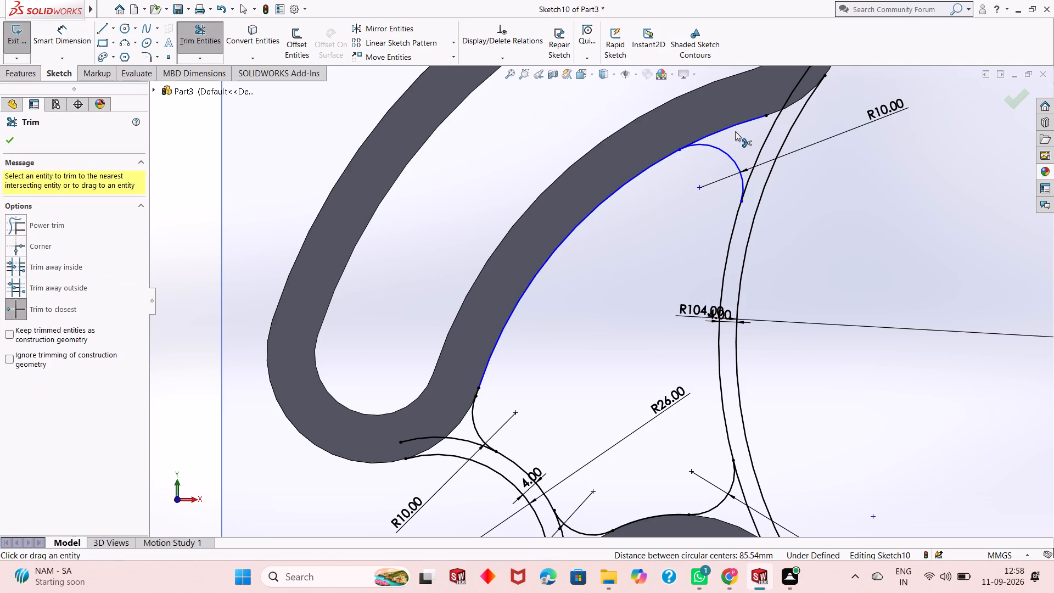
{"action": "left_click", "coordinate": [738, 126]}
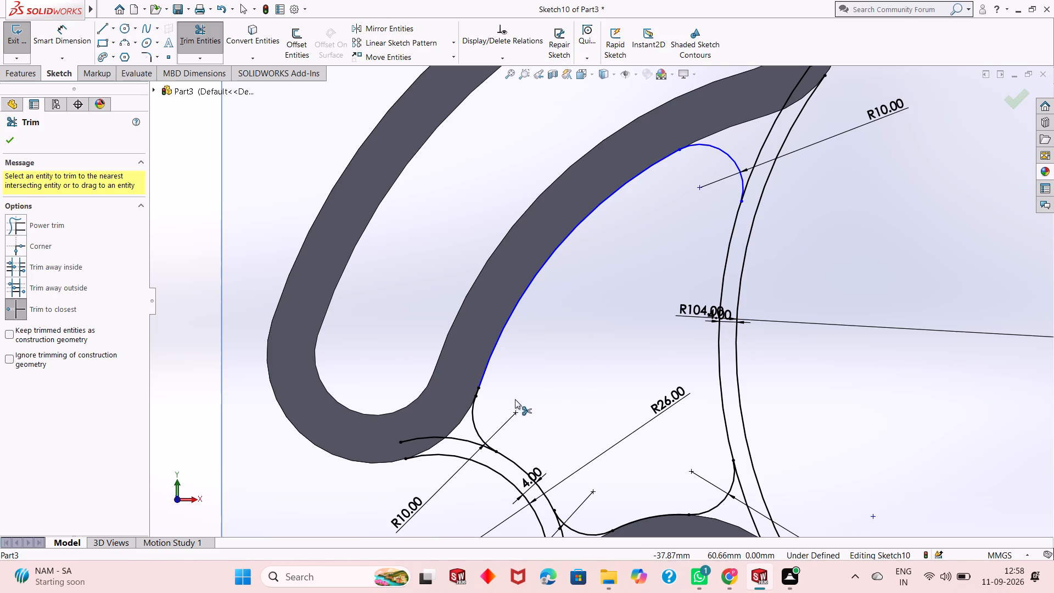
{"action": "key", "text": "Escape"}
Examine the profile's corner joins along the slot body, the R26 arcs and the R104 arc with its offset copy.
{"action": "scroll", "coordinate": [513, 406], "scroll_direction": "up", "scroll_amount": 2}
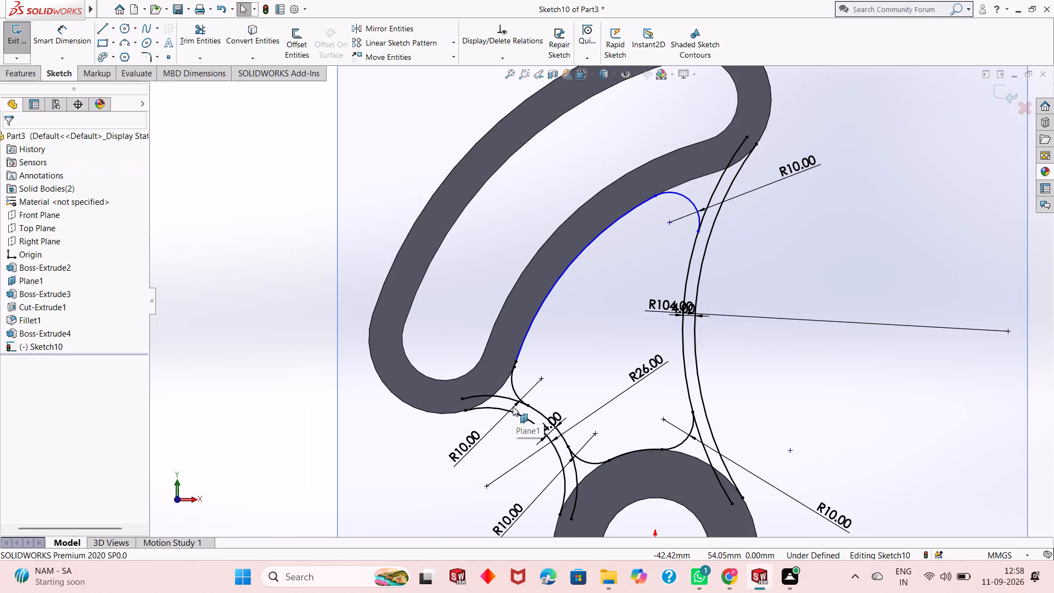
{"action": "scroll", "coordinate": [563, 348], "scroll_direction": "down", "scroll_amount": 2}
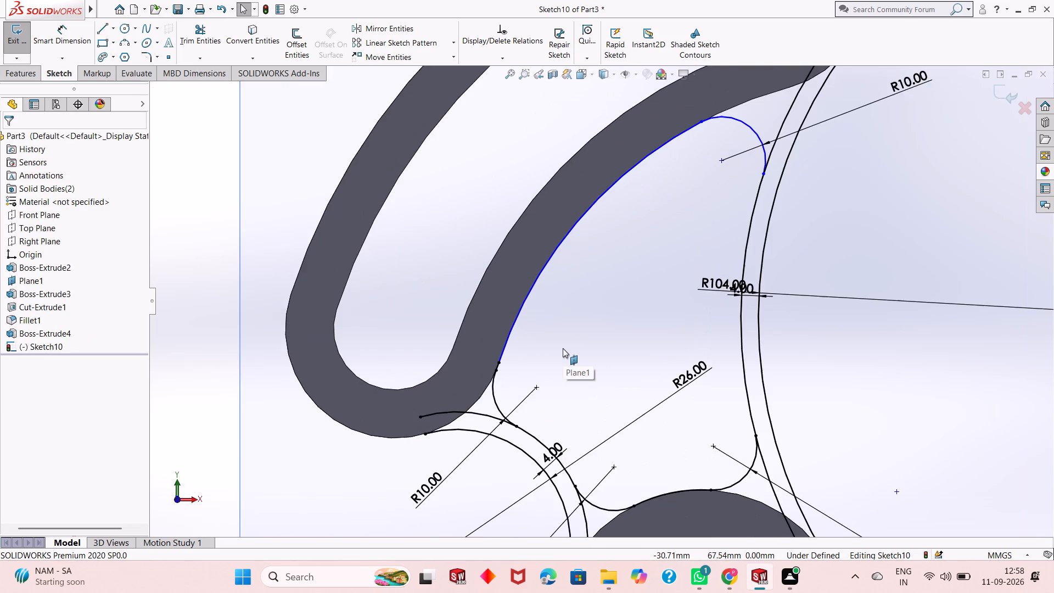
{"action": "scroll", "coordinate": [563, 348], "scroll_direction": "up", "scroll_amount": 3}
{"action": "scroll", "coordinate": [563, 348], "scroll_direction": "down", "scroll_amount": 2}
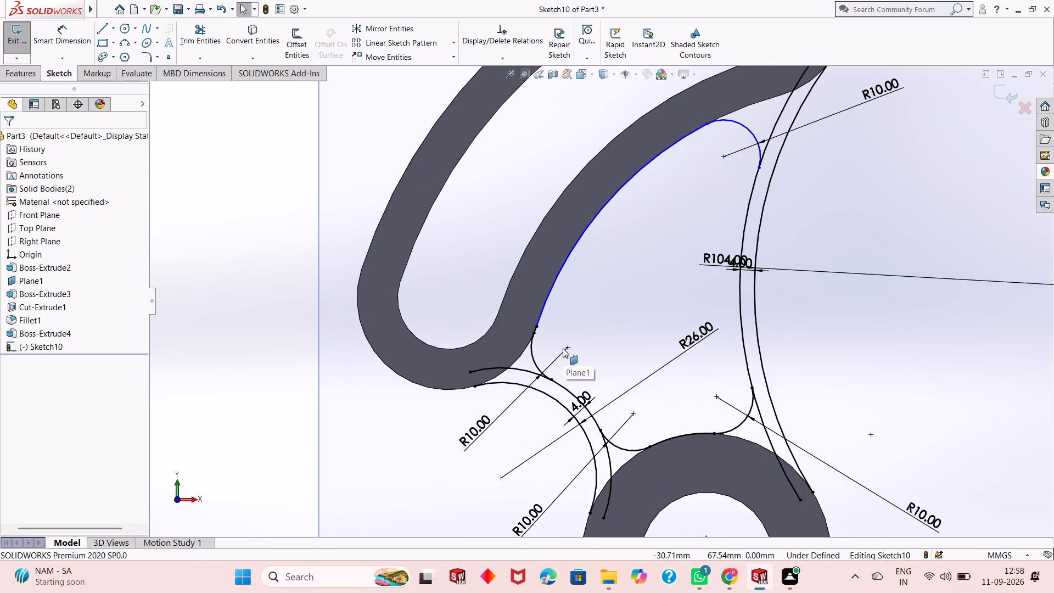
{"action": "scroll", "coordinate": [563, 348], "scroll_direction": "down", "scroll_amount": 5}
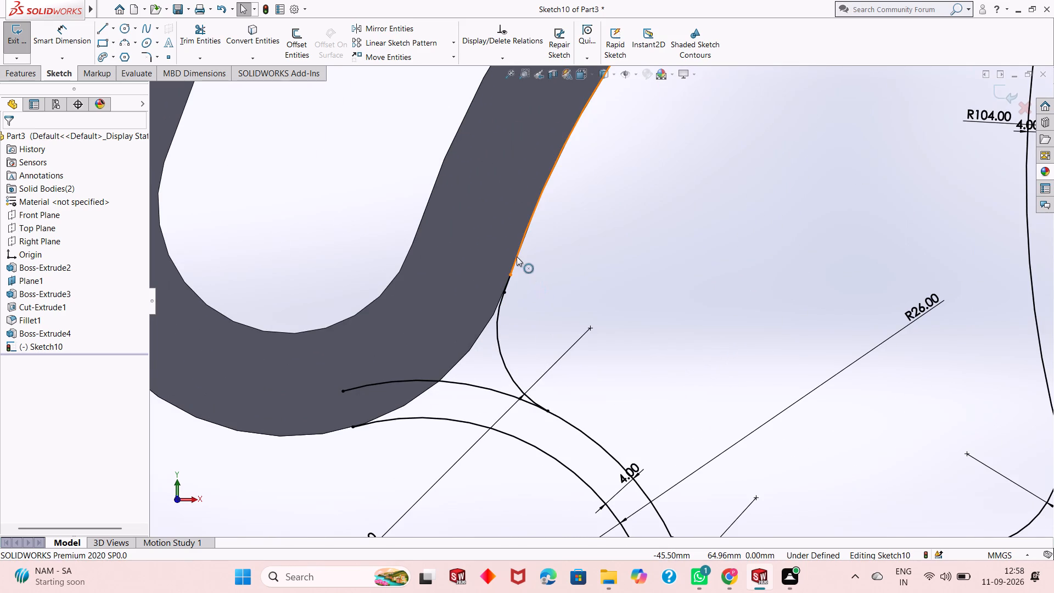
{"action": "scroll", "coordinate": [523, 401], "scroll_direction": "up", "scroll_amount": 8}
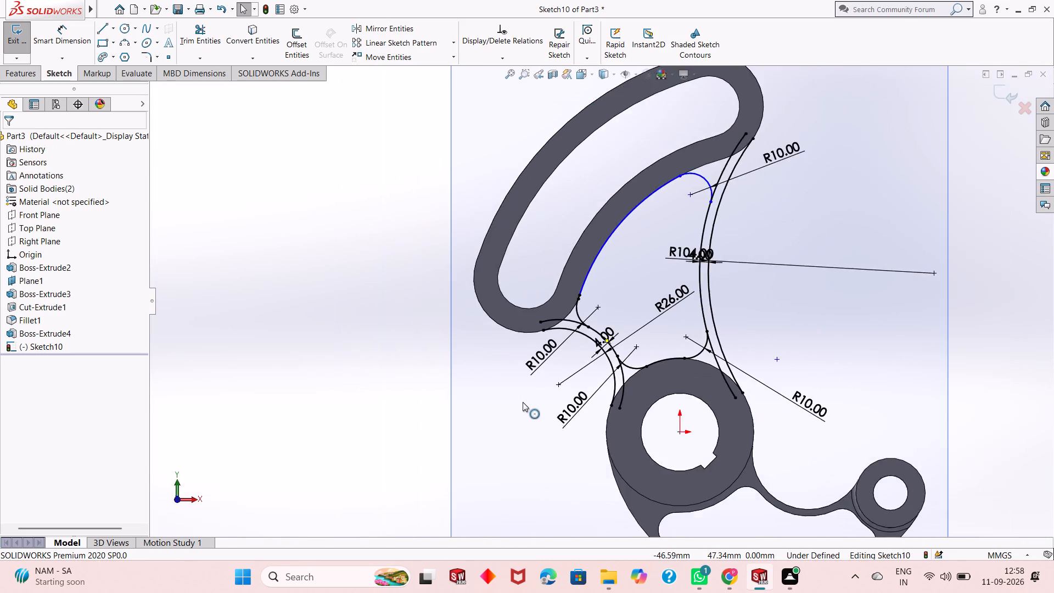
{"action": "scroll", "coordinate": [523, 402], "scroll_direction": "up", "scroll_amount": 2}
{"action": "scroll", "coordinate": [741, 270], "scroll_direction": "down", "scroll_amount": 2}
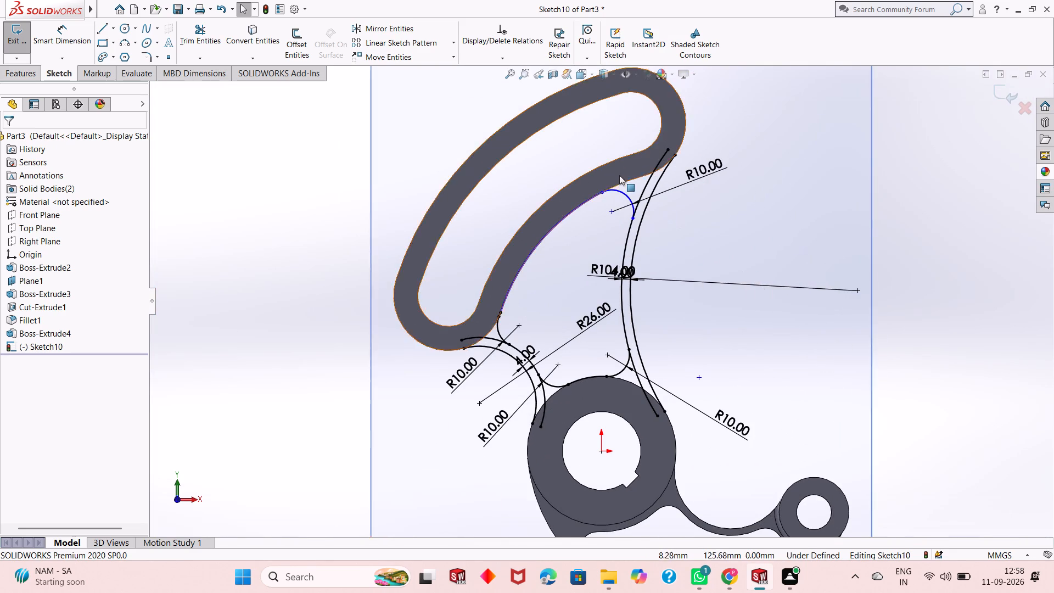
{"action": "scroll", "coordinate": [619, 175], "scroll_direction": "down", "scroll_amount": 2}
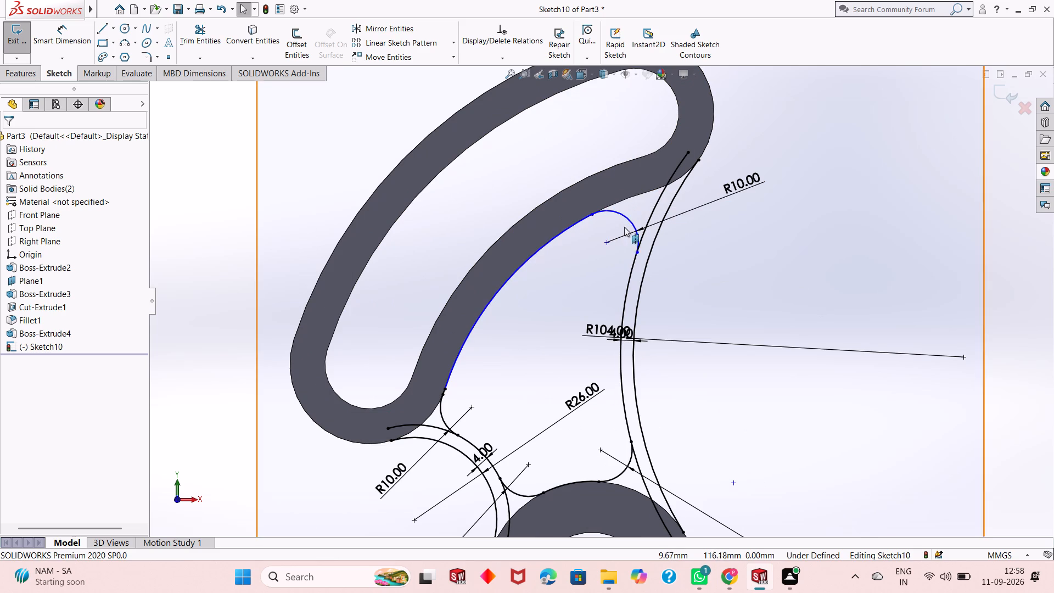
{"action": "scroll", "coordinate": [644, 256], "scroll_direction": "down", "scroll_amount": 10}
{"action": "scroll", "coordinate": [574, 268], "scroll_direction": "down", "scroll_amount": 3}
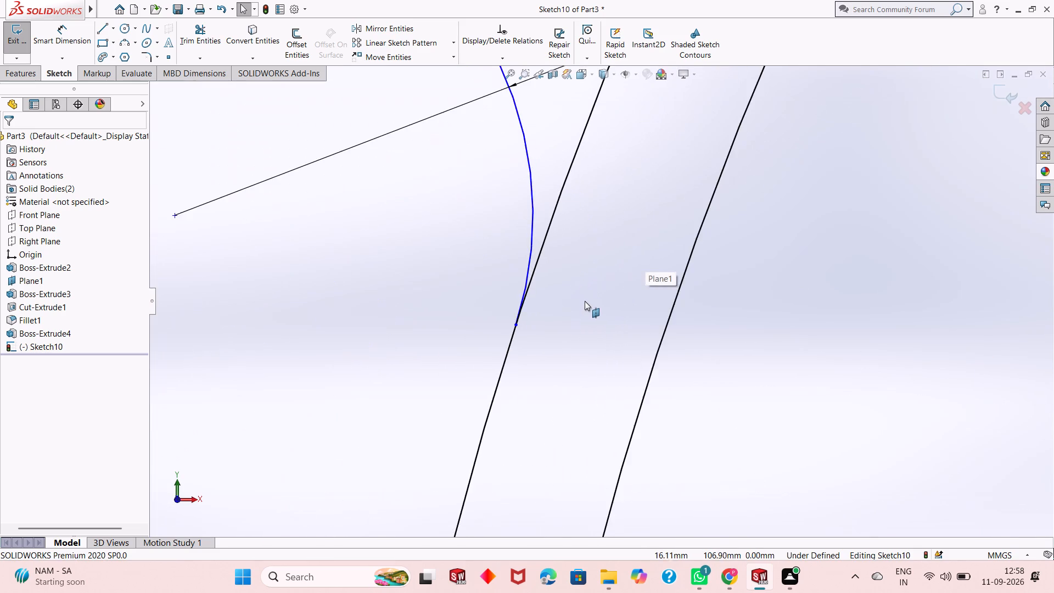
{"action": "scroll", "coordinate": [586, 306], "scroll_direction": "up", "scroll_amount": 20}
{"action": "scroll", "coordinate": [586, 306], "scroll_direction": "up", "scroll_amount": 1}
{"action": "scroll", "coordinate": [588, 307], "scroll_direction": "down", "scroll_amount": 2}
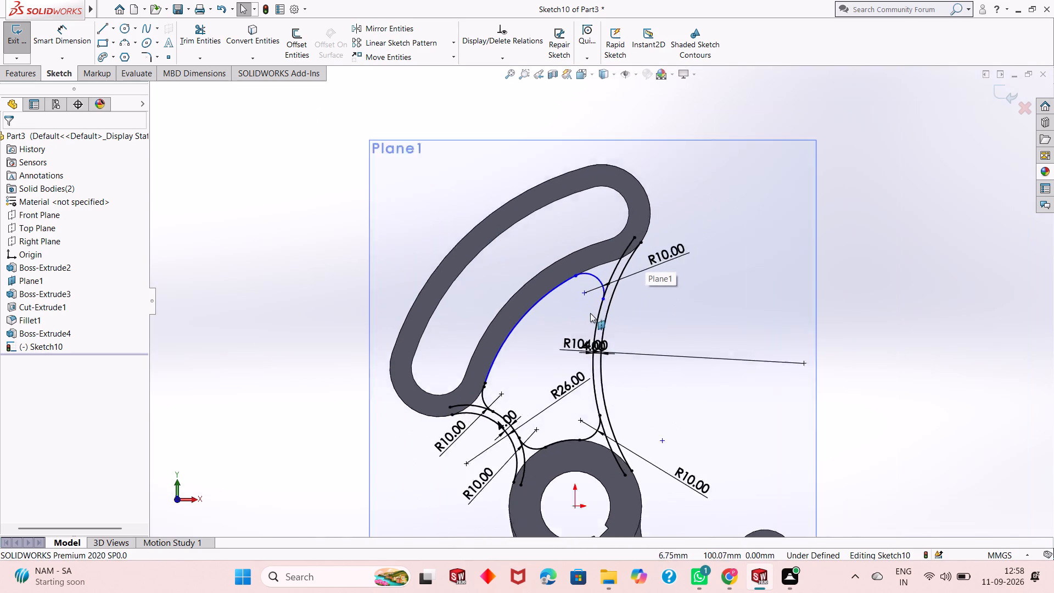
{"action": "scroll", "coordinate": [591, 313], "scroll_direction": "up", "scroll_amount": 4}
{"action": "scroll", "coordinate": [591, 371], "scroll_direction": "down", "scroll_amount": 6}
{"action": "scroll", "coordinate": [630, 318], "scroll_direction": "up", "scroll_amount": 3}
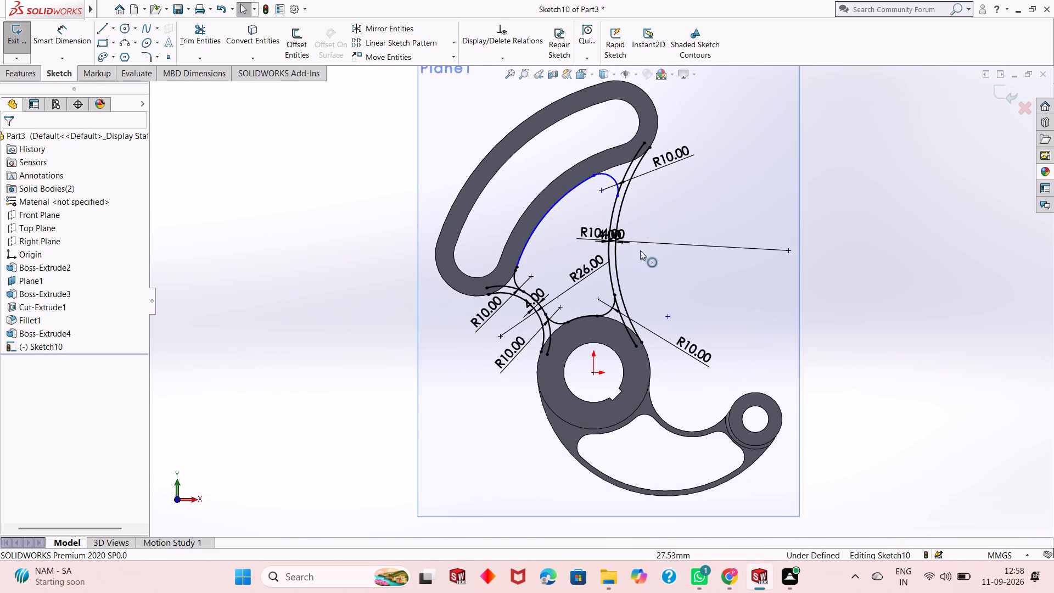
{"action": "left_click", "coordinate": [630, 187]}
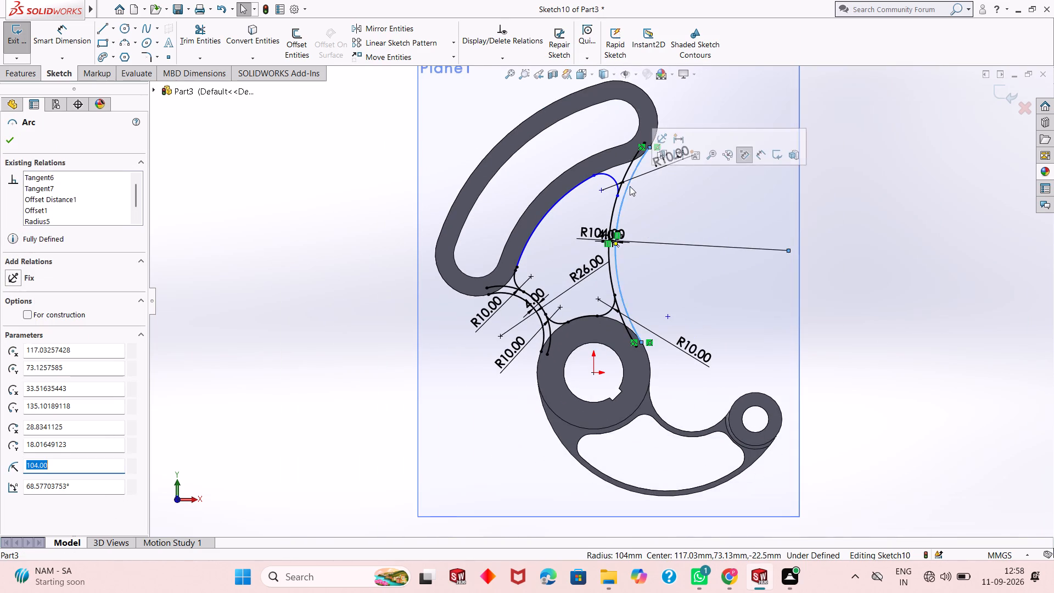
{"action": "left_click", "coordinate": [626, 173], "text": "ctrl"}
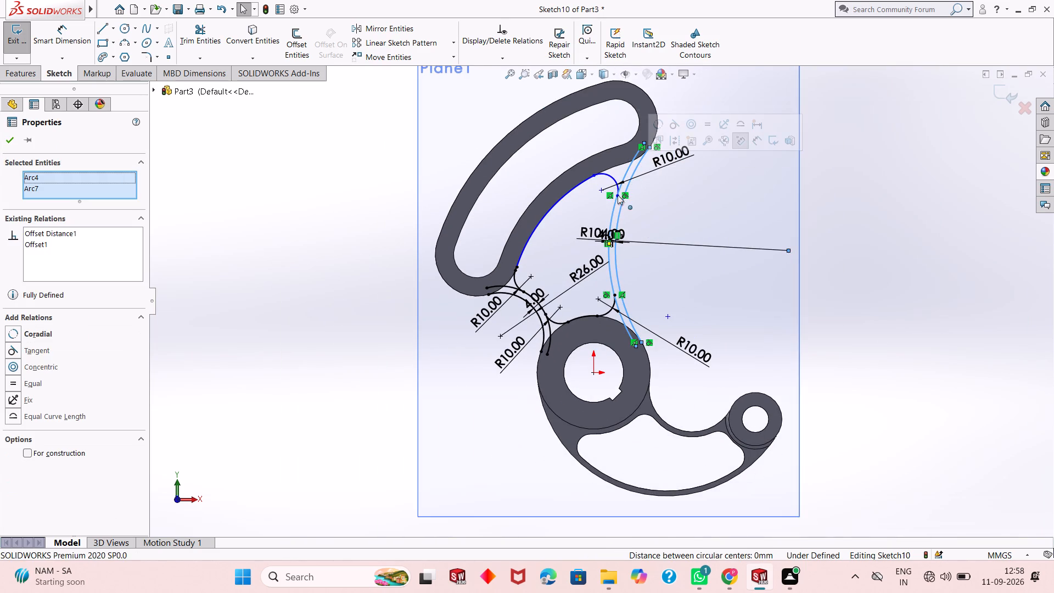
{"action": "scroll", "coordinate": [549, 296], "scroll_direction": "down", "scroll_amount": 7}
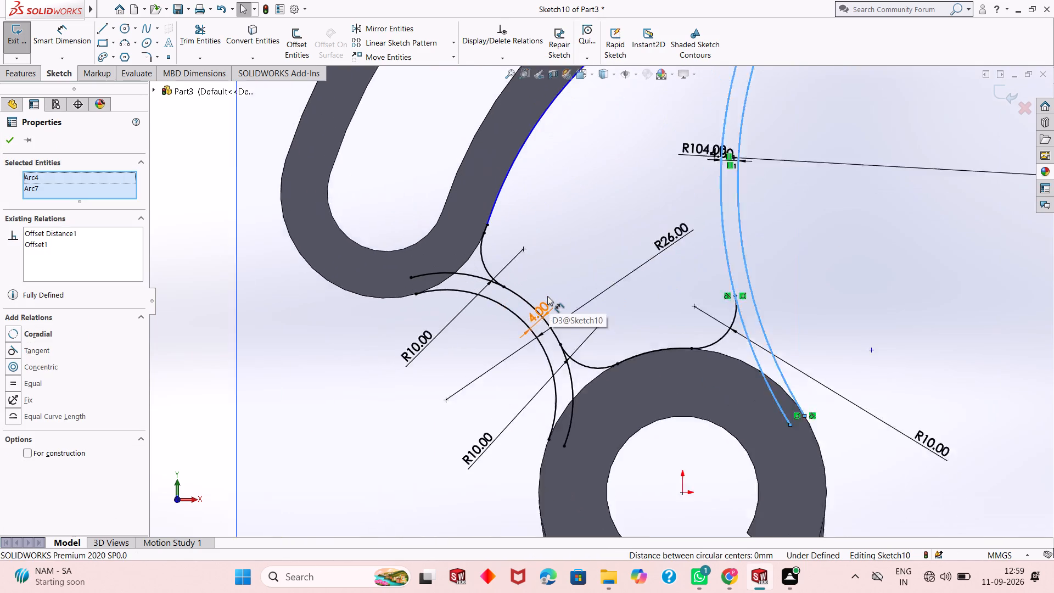
{"action": "scroll", "coordinate": [635, 273], "scroll_direction": "up", "scroll_amount": 6}
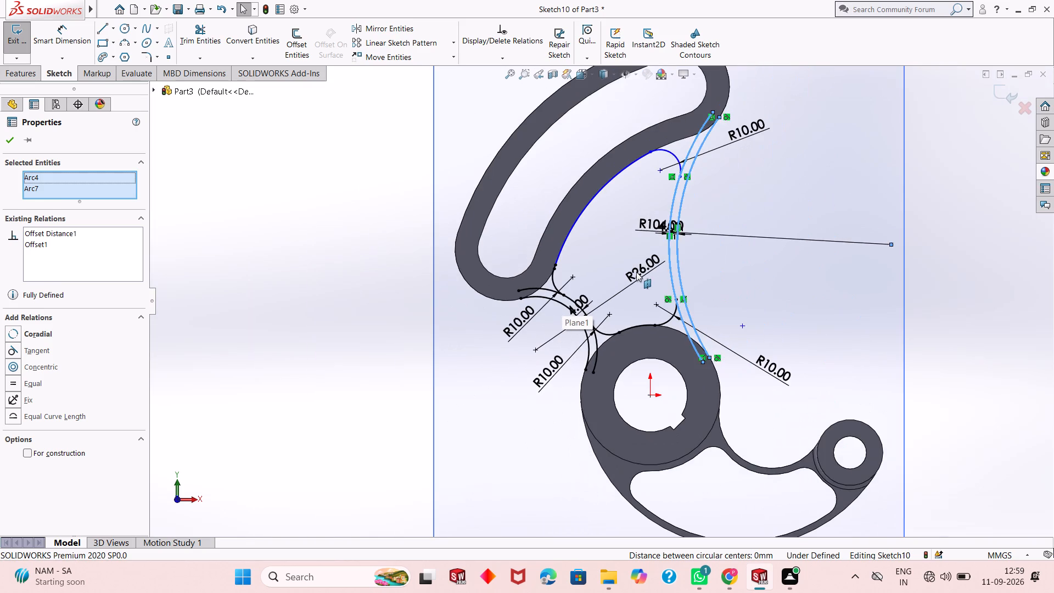
{"action": "key", "text": "Escape"}
{"action": "key", "text": "Escape"}
{"action": "key", "text": "Escape"}
{"action": "key", "text": "Escape"}
{"action": "key", "text": "Escape"}
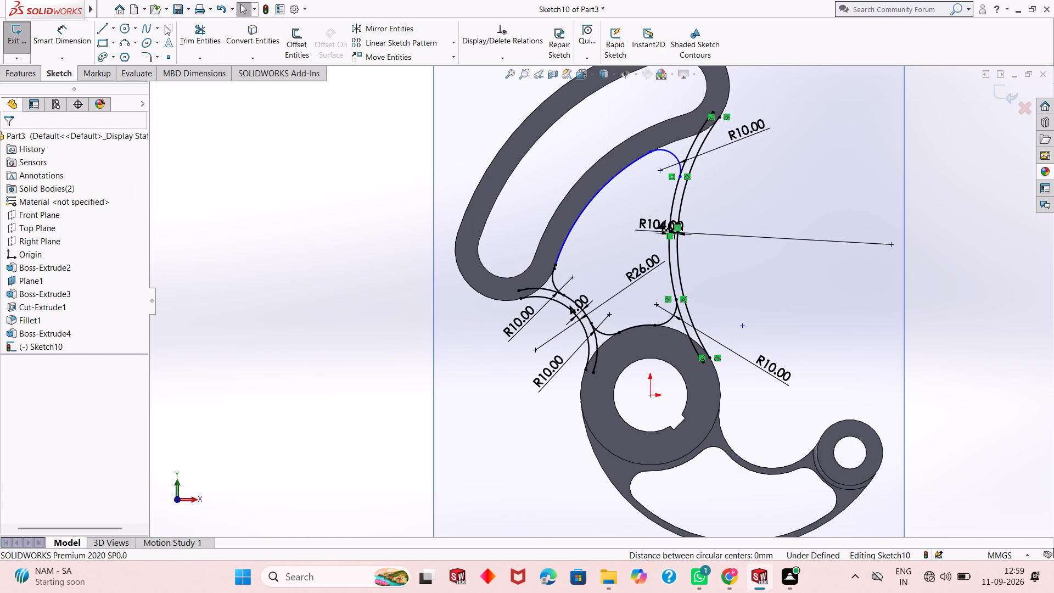
Trim the R104 arc's offset copy where it extends past the upper 10 mm corner arc into the slot body.
{"action": "left_click", "coordinate": [198, 35]}
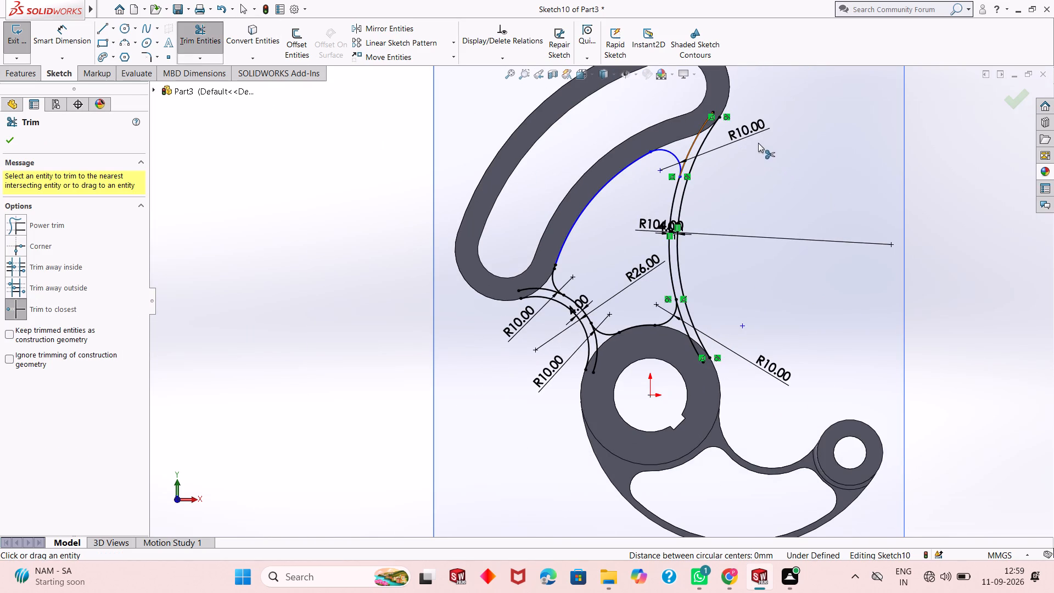
{"action": "scroll", "coordinate": [727, 134], "scroll_direction": "down", "scroll_amount": 7}
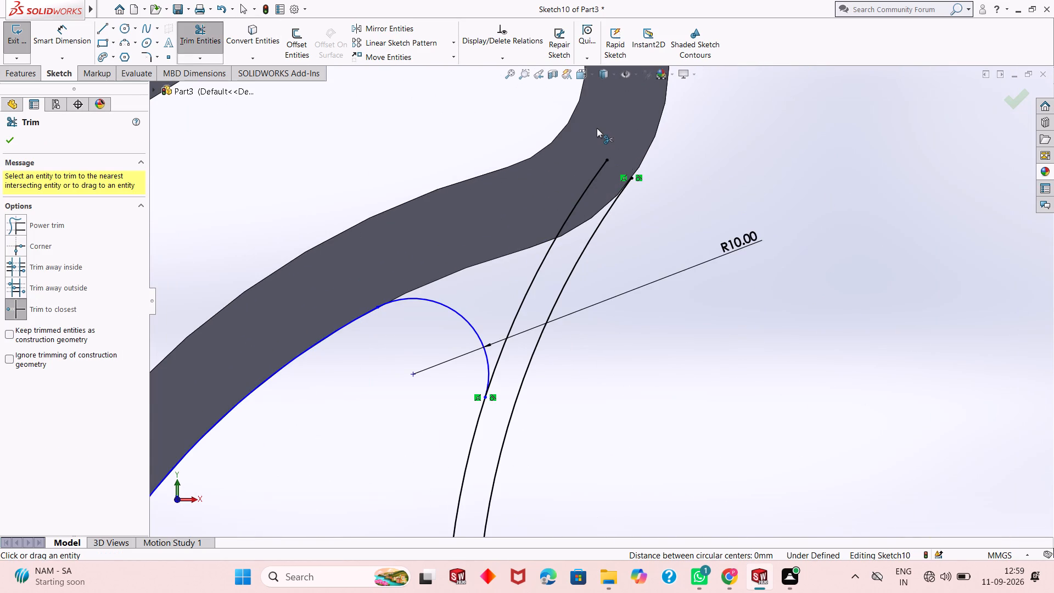
{"action": "left_click", "coordinate": [581, 194]}
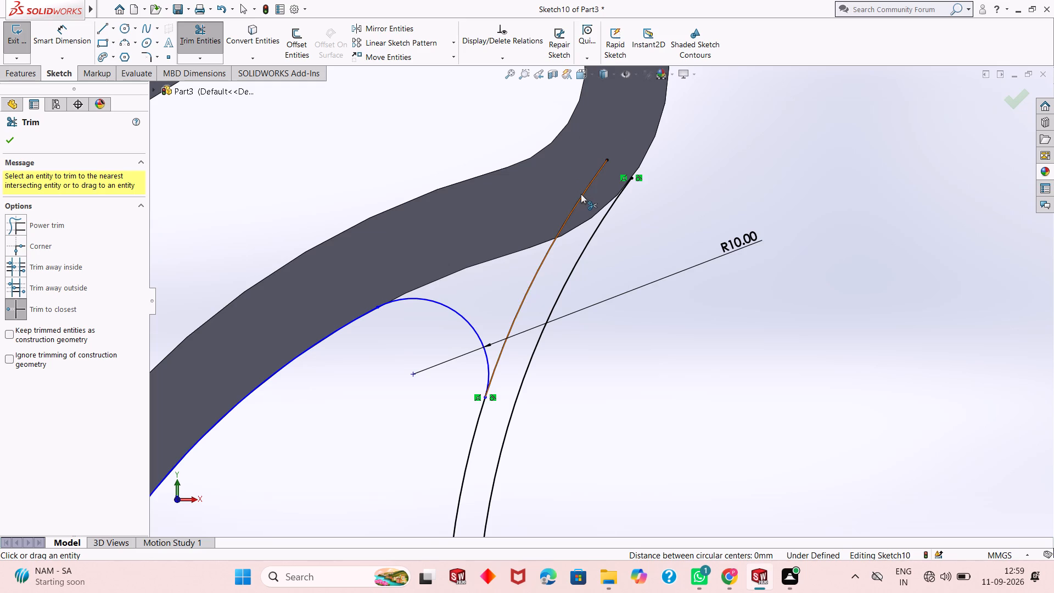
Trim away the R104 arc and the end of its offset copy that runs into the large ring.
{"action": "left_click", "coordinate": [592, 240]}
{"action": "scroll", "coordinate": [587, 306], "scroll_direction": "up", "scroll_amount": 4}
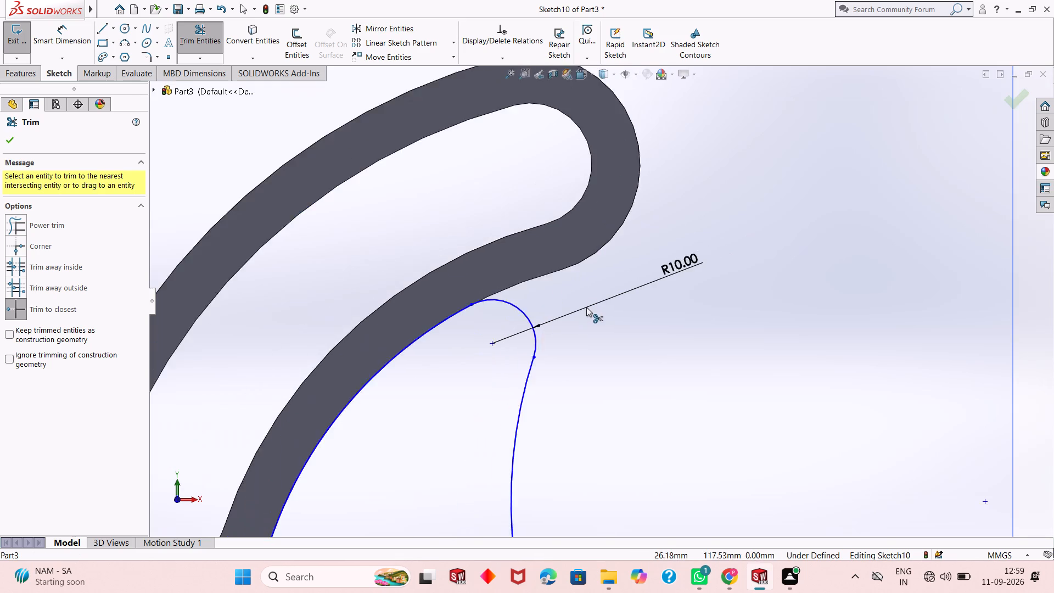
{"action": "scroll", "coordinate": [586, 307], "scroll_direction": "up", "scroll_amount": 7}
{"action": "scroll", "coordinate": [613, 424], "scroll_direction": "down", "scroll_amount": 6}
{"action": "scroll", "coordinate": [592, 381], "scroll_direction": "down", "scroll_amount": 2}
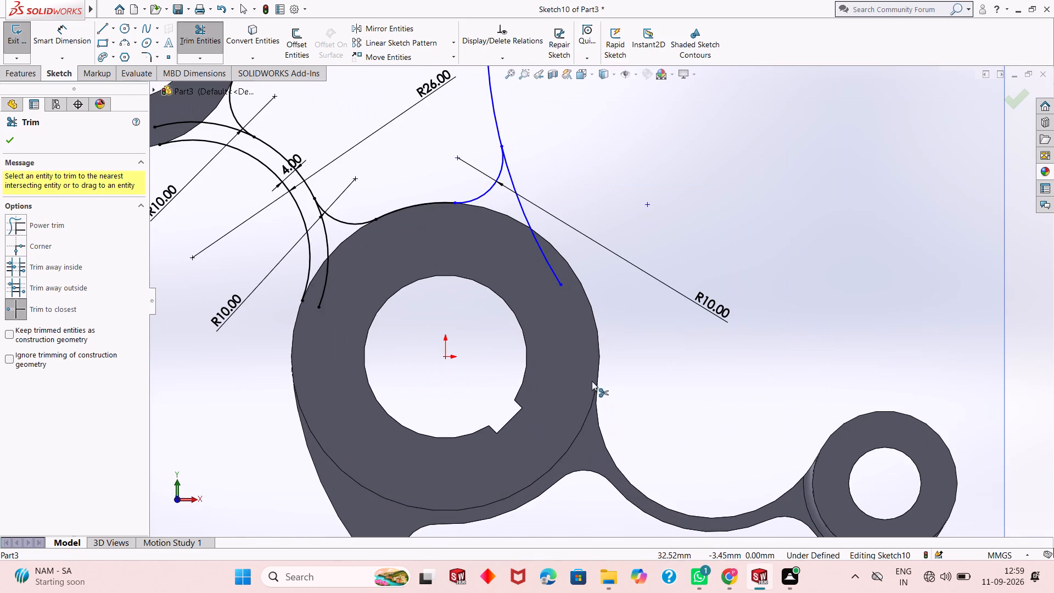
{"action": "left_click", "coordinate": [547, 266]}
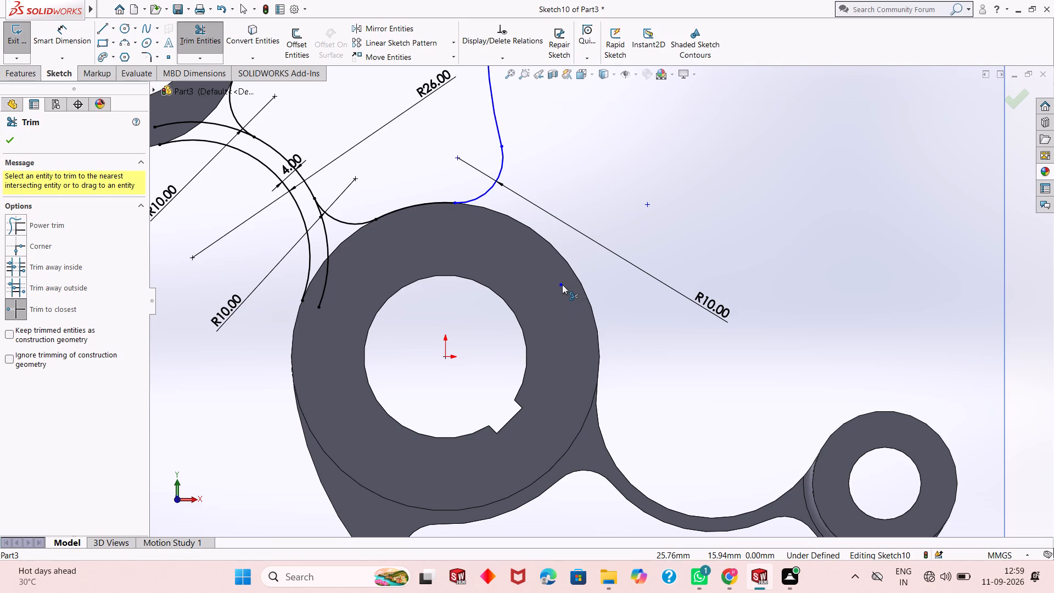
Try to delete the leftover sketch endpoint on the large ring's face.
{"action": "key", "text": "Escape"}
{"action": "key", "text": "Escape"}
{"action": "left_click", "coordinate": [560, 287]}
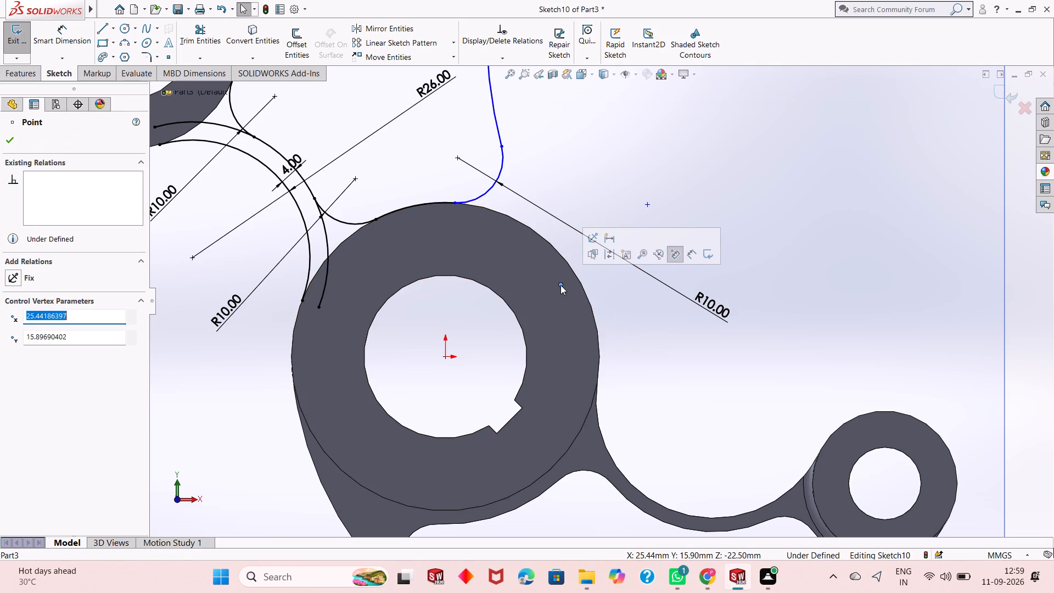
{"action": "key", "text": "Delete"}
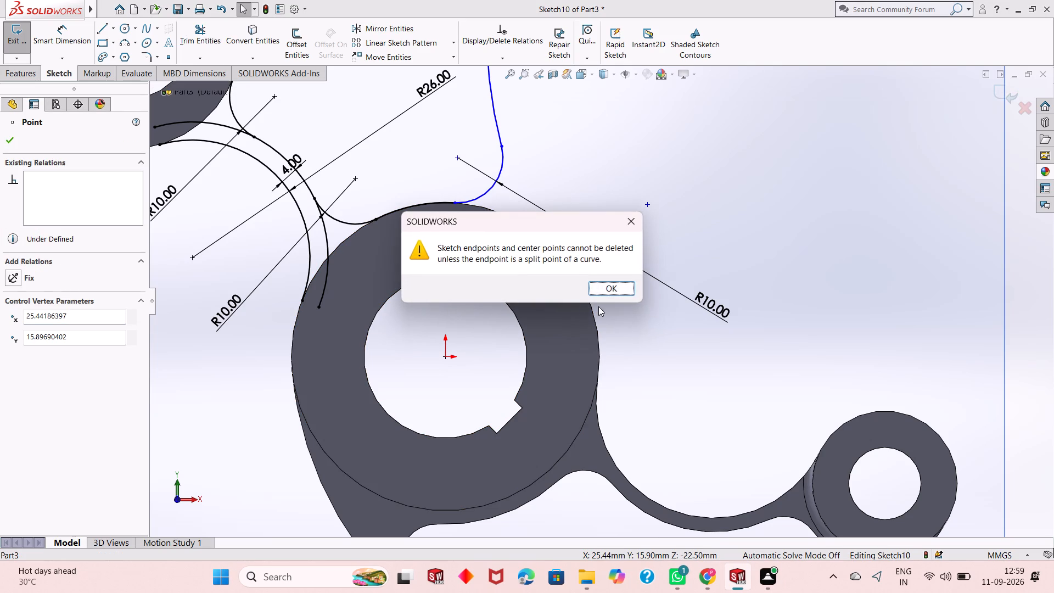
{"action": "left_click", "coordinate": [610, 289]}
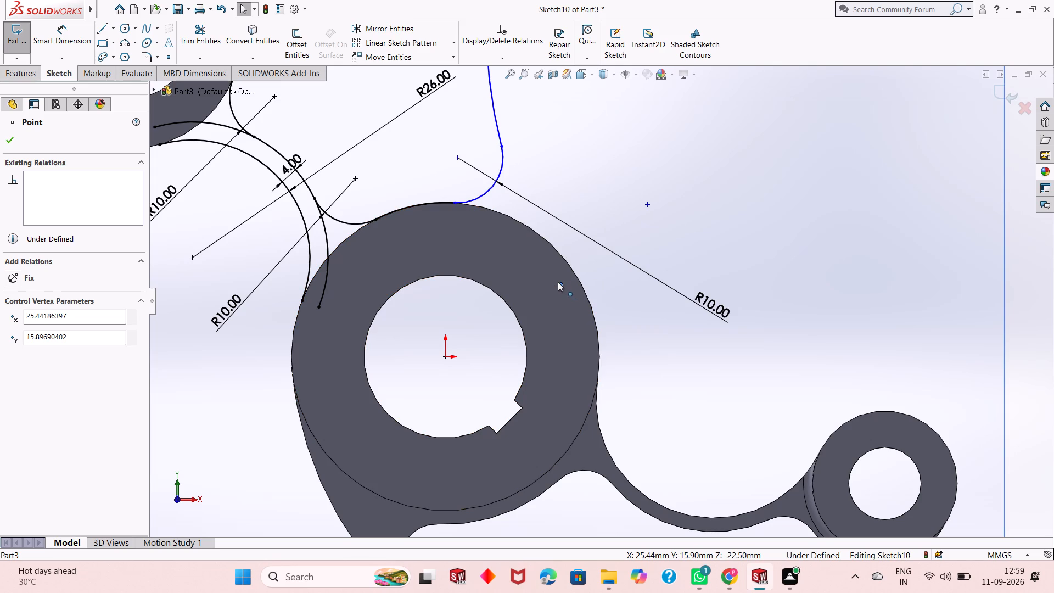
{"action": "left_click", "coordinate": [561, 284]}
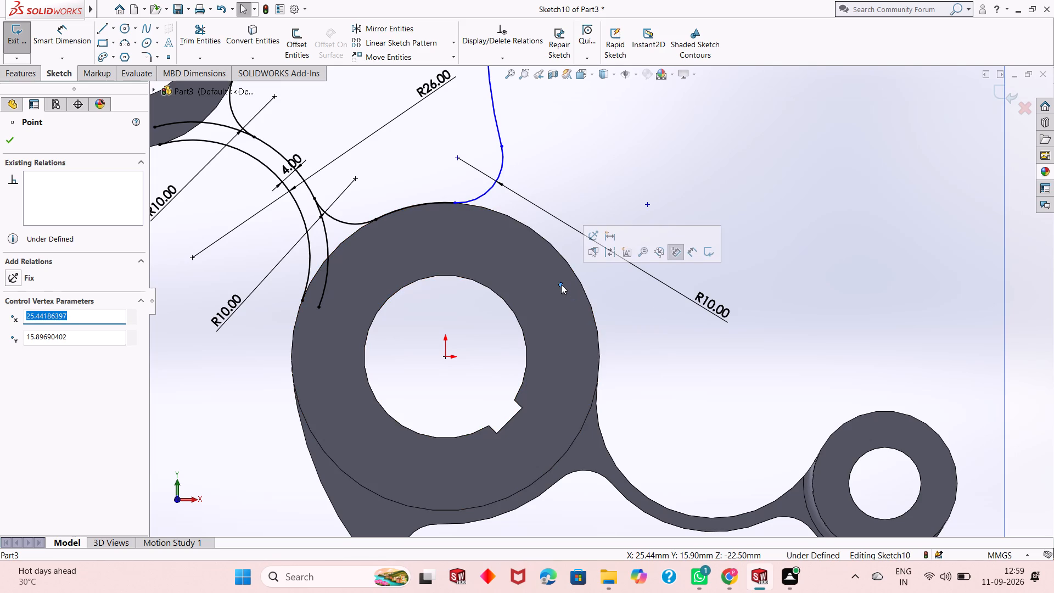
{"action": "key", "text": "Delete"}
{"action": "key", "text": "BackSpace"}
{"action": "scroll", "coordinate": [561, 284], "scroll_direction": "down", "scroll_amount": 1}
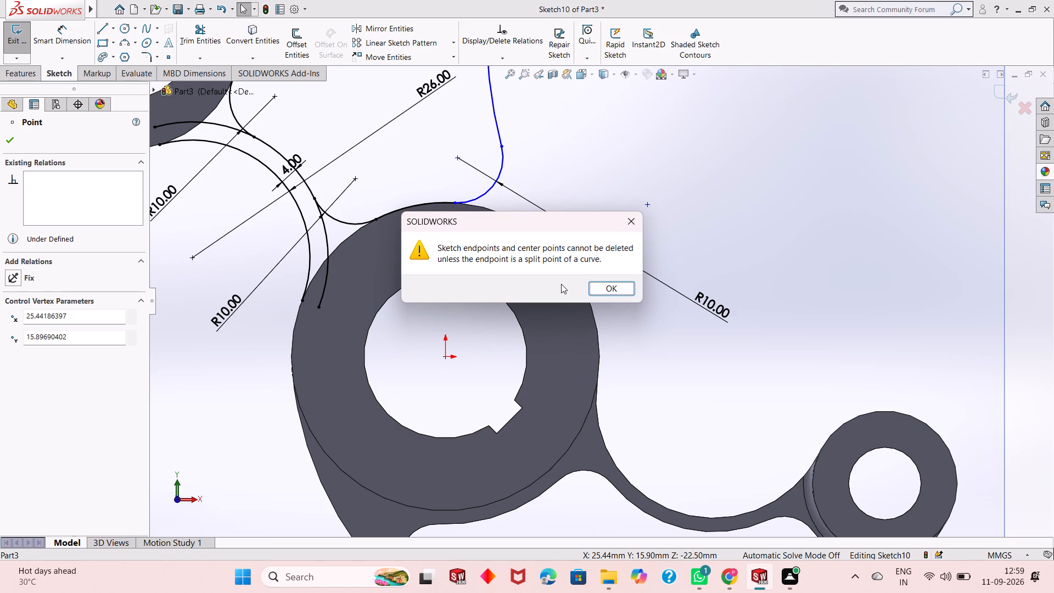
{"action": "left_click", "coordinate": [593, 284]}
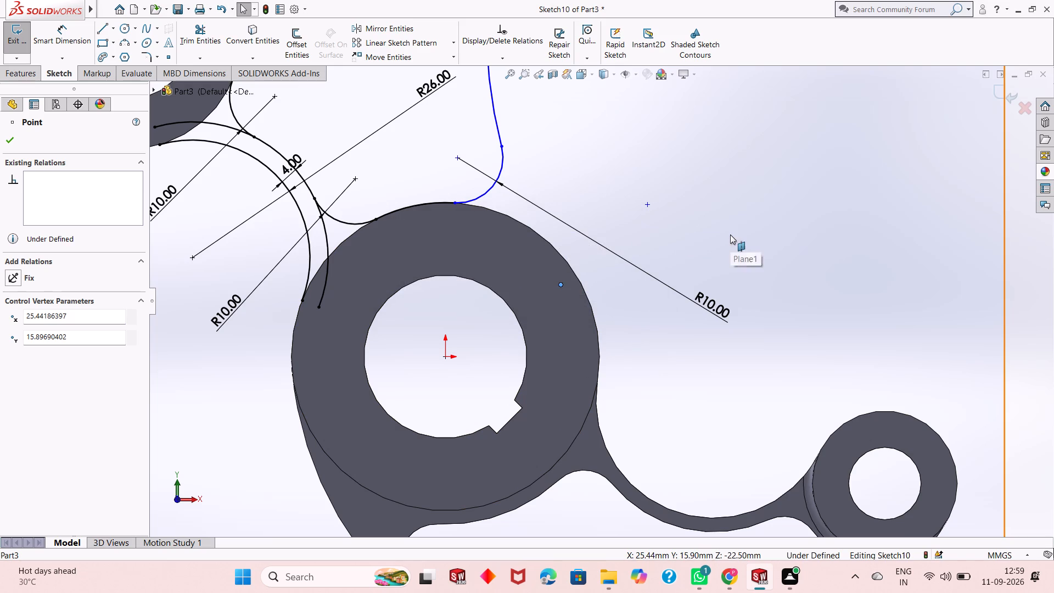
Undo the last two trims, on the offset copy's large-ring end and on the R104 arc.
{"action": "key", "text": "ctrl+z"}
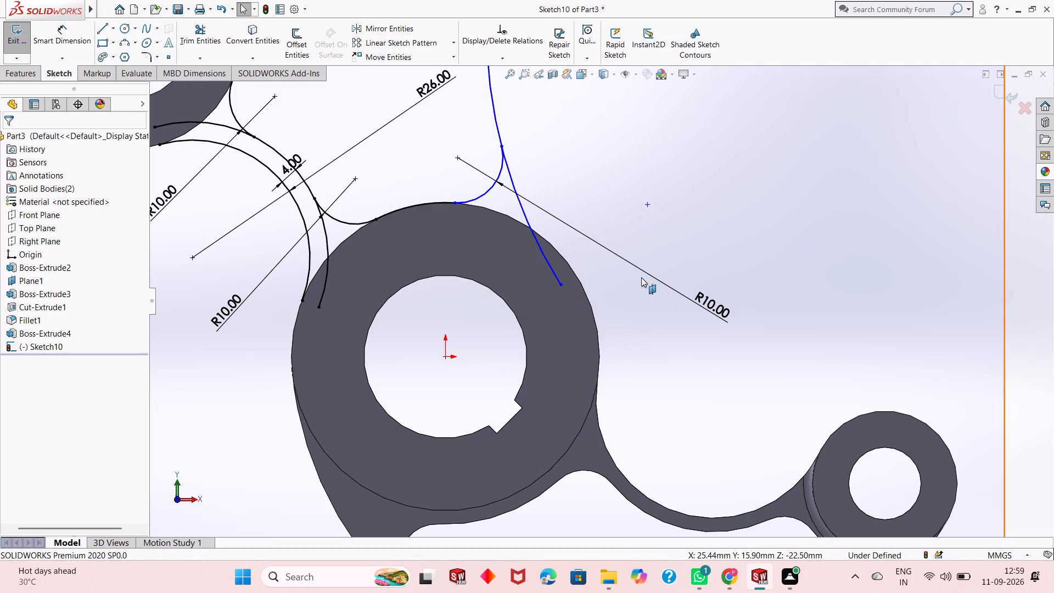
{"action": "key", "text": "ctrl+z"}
Trim the offset copy's end beyond the large ring's 10 mm corner arc and trim away the R104 arc.
{"action": "scroll", "coordinate": [587, 298], "scroll_direction": "up", "scroll_amount": 2, "text": "ctrl"}
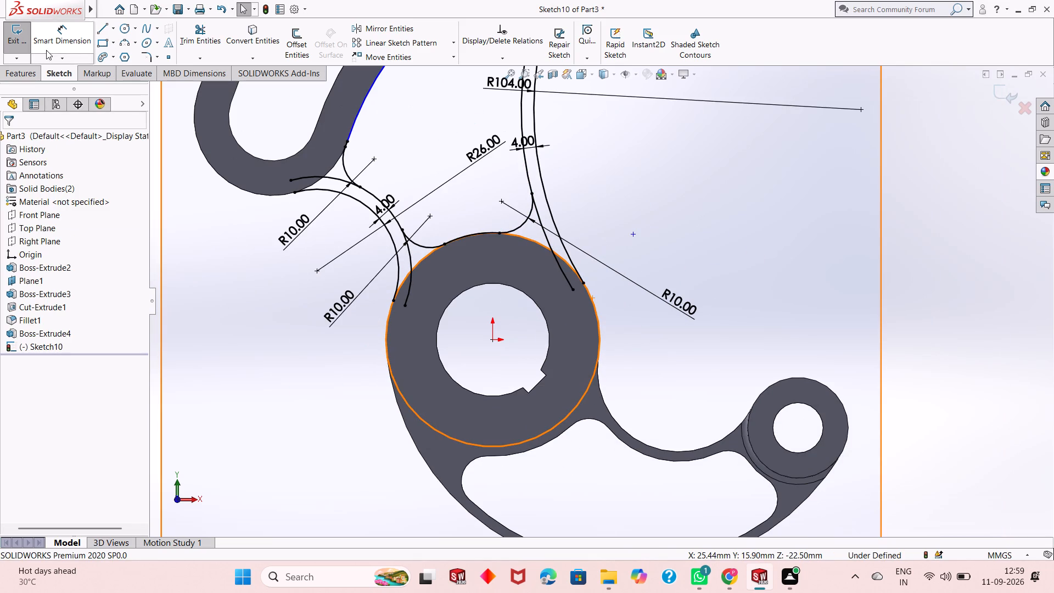
{"action": "left_click", "coordinate": [212, 43]}
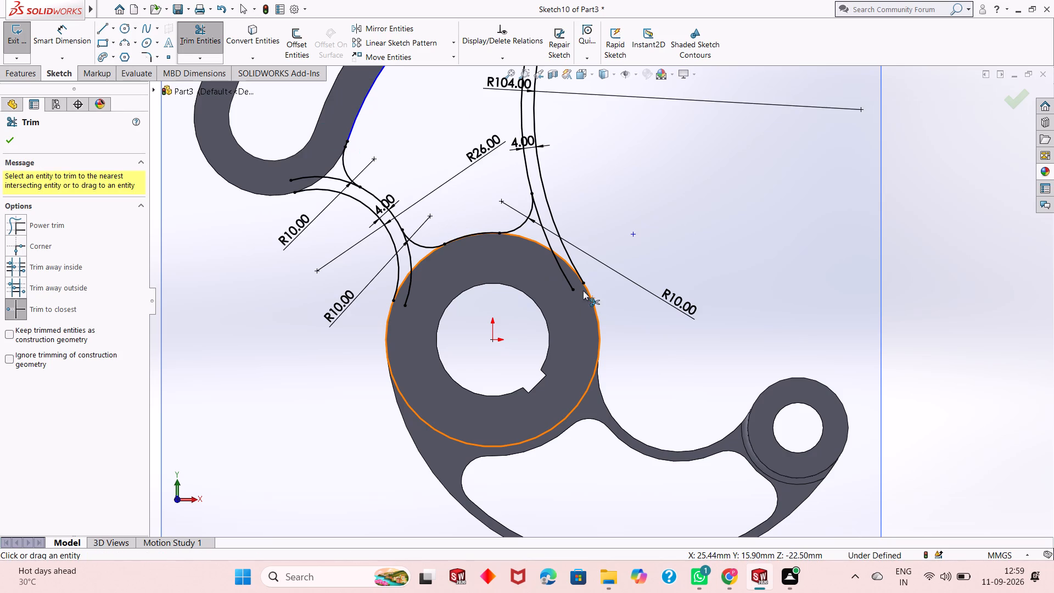
{"action": "scroll", "coordinate": [560, 243], "scroll_direction": "down", "scroll_amount": 4}
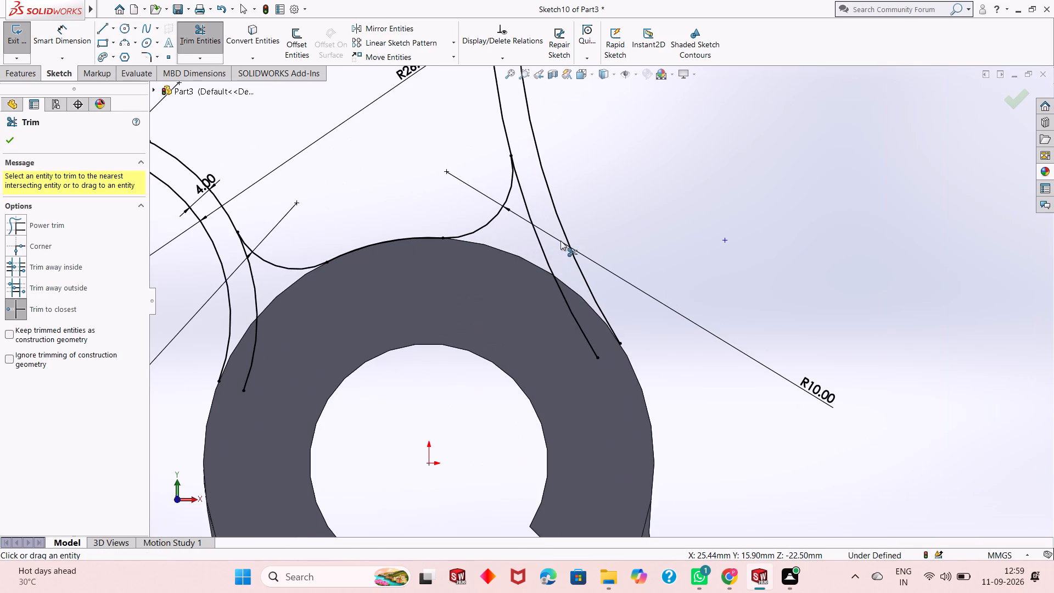
{"action": "left_click", "coordinate": [583, 332]}
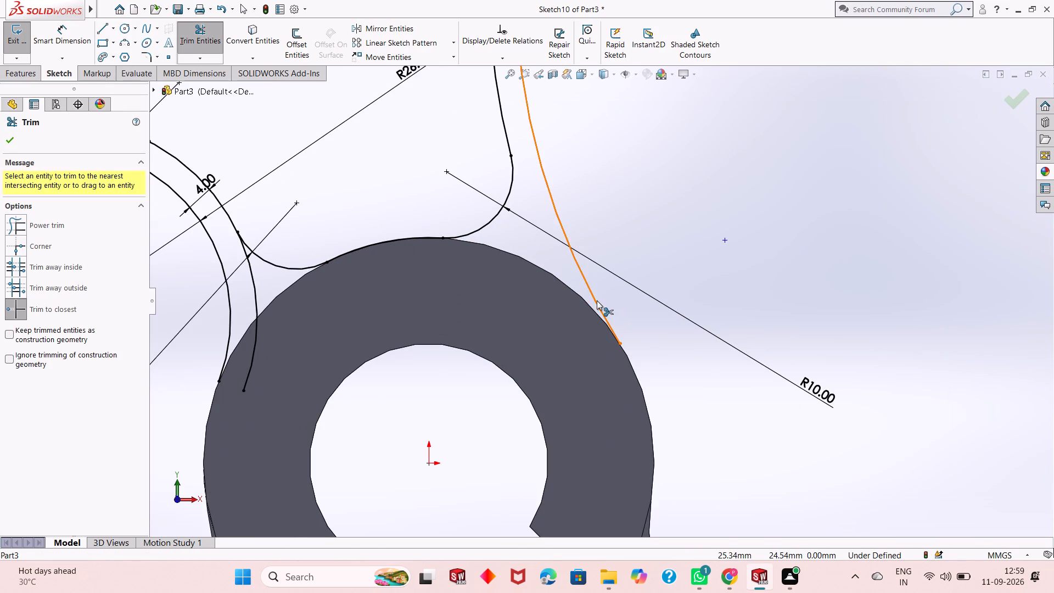
{"action": "left_click", "coordinate": [597, 300]}
{"action": "scroll", "coordinate": [553, 331], "scroll_direction": "up", "scroll_amount": 8}
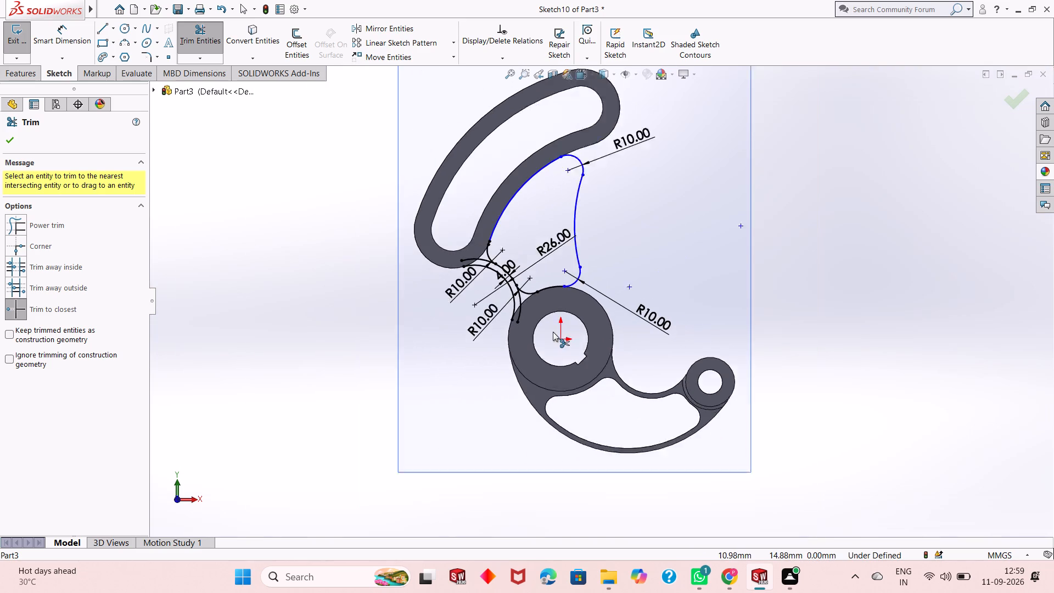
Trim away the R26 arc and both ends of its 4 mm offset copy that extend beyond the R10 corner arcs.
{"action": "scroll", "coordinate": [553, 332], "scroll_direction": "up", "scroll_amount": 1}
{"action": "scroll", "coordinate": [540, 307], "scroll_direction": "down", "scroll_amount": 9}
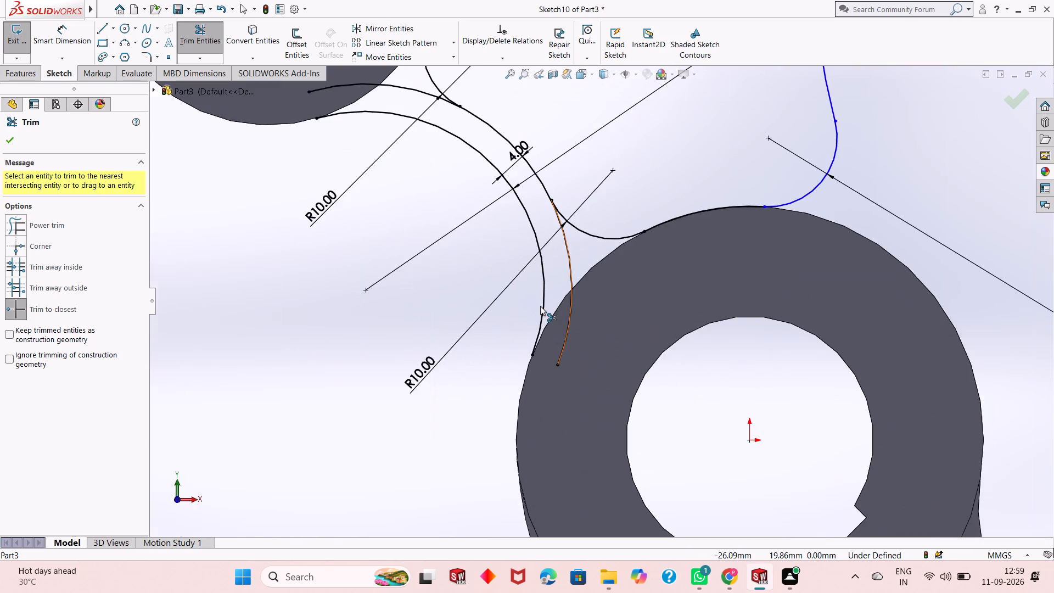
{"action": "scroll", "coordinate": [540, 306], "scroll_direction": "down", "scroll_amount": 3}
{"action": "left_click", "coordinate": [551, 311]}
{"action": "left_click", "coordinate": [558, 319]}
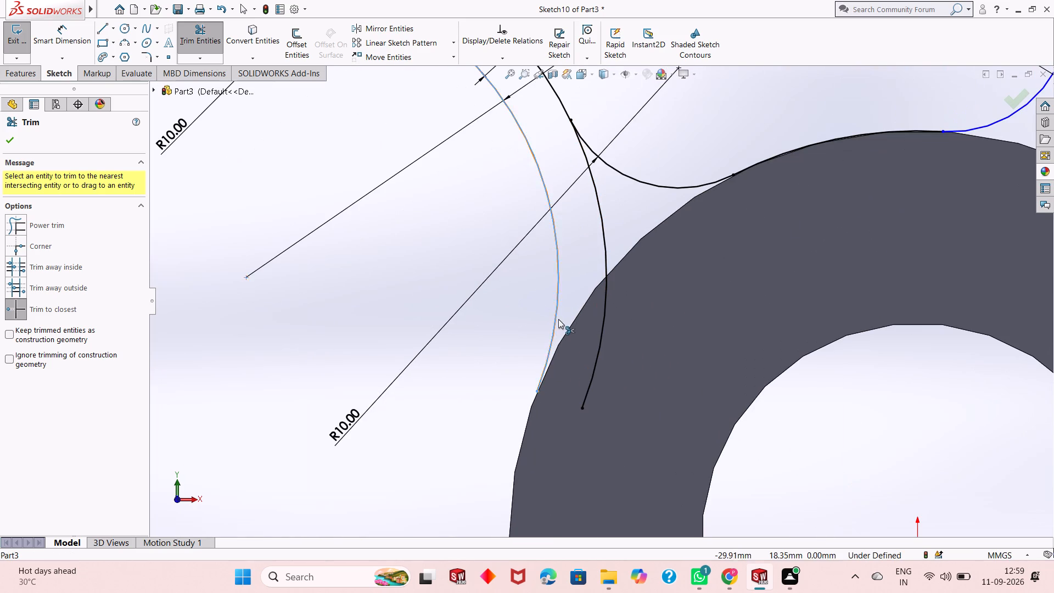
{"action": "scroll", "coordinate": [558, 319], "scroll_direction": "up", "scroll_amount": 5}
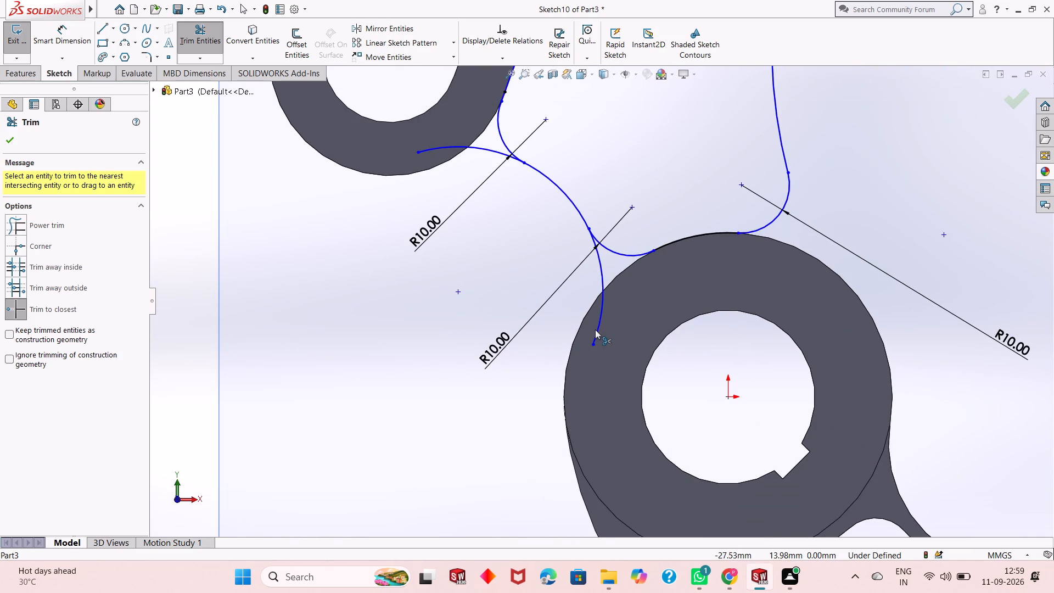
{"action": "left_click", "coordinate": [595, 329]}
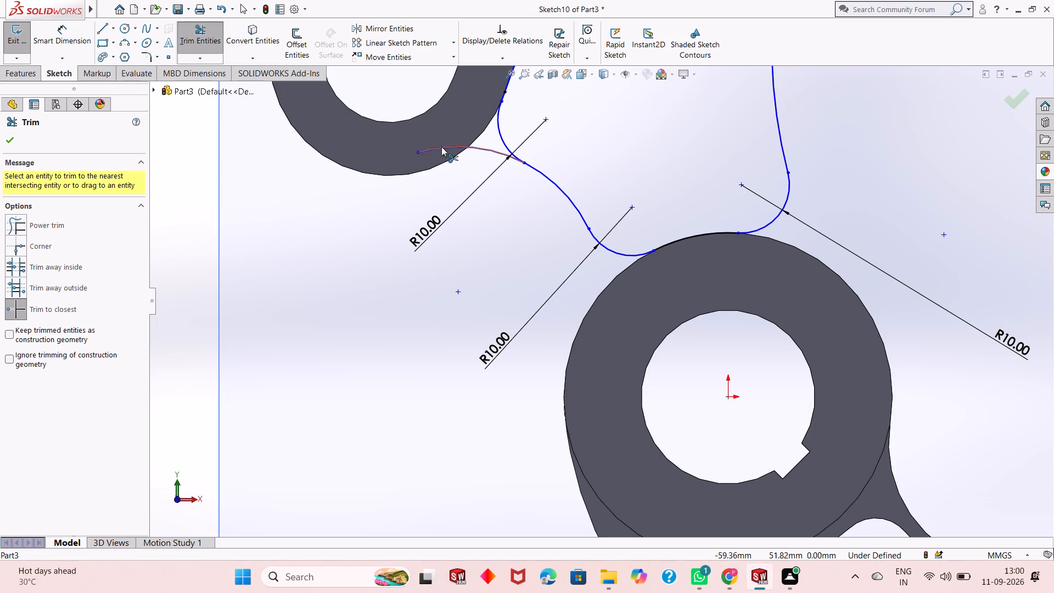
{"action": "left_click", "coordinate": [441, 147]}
Examine the trimmed profile between the slot body and the large ring for gaps, viewing it face-on and at an angle.
{"action": "scroll", "coordinate": [501, 174], "scroll_direction": "up", "scroll_amount": 1}
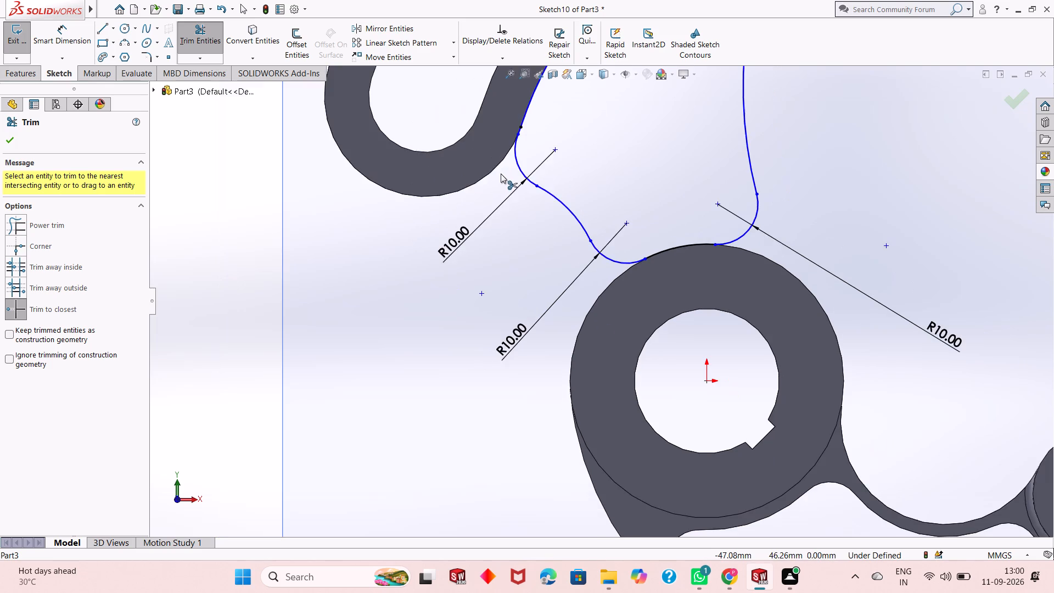
{"action": "scroll", "coordinate": [491, 195], "scroll_direction": "up", "scroll_amount": 5}
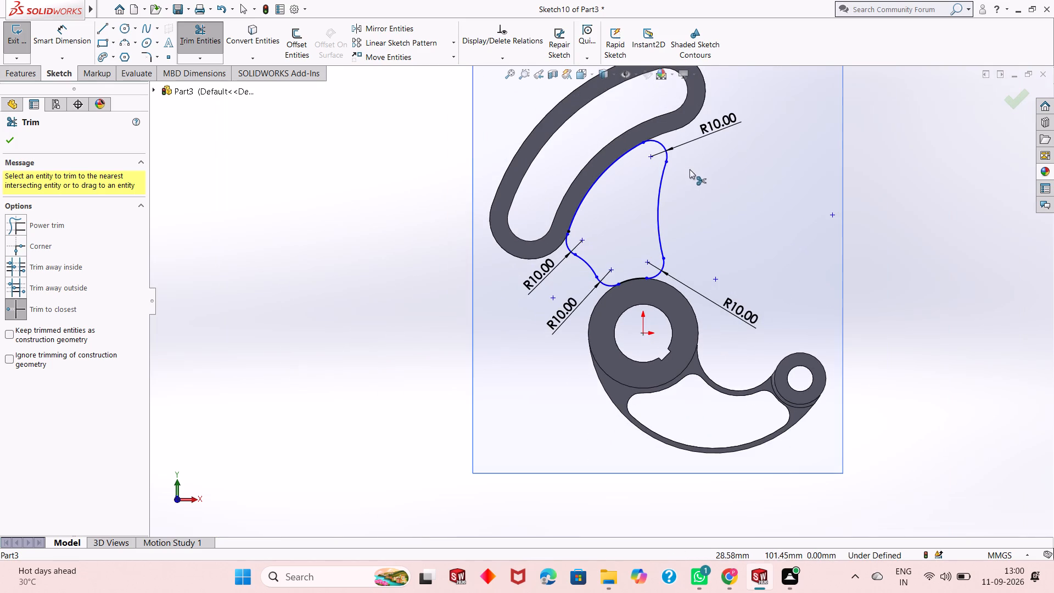
{"action": "scroll", "coordinate": [689, 169], "scroll_direction": "down", "scroll_amount": 1}
{"action": "scroll", "coordinate": [643, 211], "scroll_direction": "down", "scroll_amount": 2}
{"action": "scroll", "coordinate": [584, 287], "scroll_direction": "up", "scroll_amount": 1}
{"action": "scroll", "coordinate": [582, 287], "scroll_direction": "down", "scroll_amount": 1}
{"action": "scroll", "coordinate": [582, 287], "scroll_direction": "up", "scroll_amount": 1}
{"action": "scroll", "coordinate": [545, 316], "scroll_direction": "up", "scroll_amount": 2}
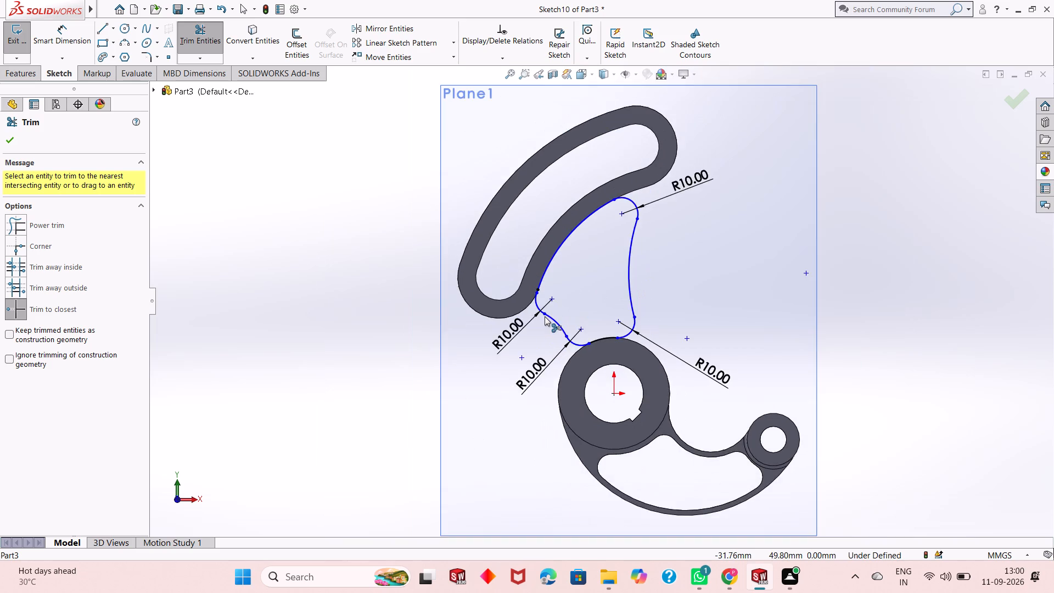
{"action": "scroll", "coordinate": [545, 316], "scroll_direction": "up", "scroll_amount": 2}
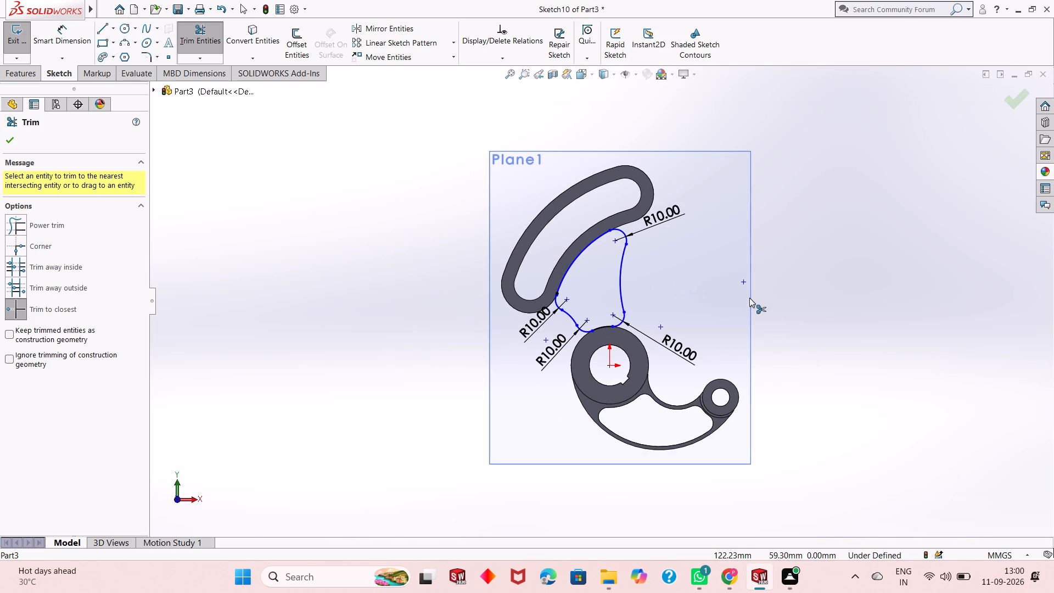
{"action": "middle_click_drag", "start_coordinate": [766, 314], "coordinate": [712, 346]}
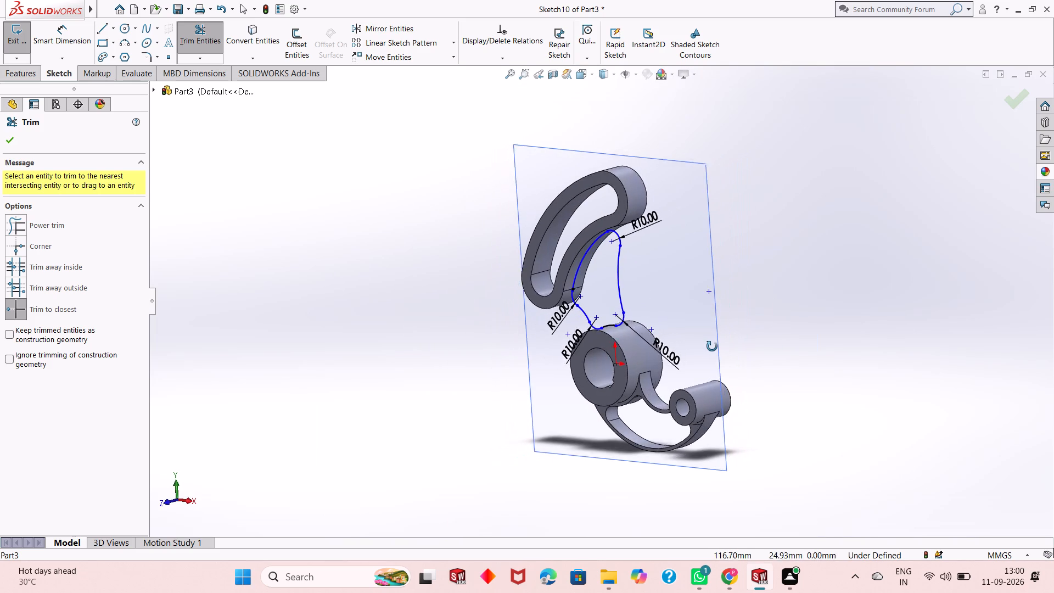
{"action": "middle_click_drag", "start_coordinate": [712, 346], "coordinate": [755, 329]}
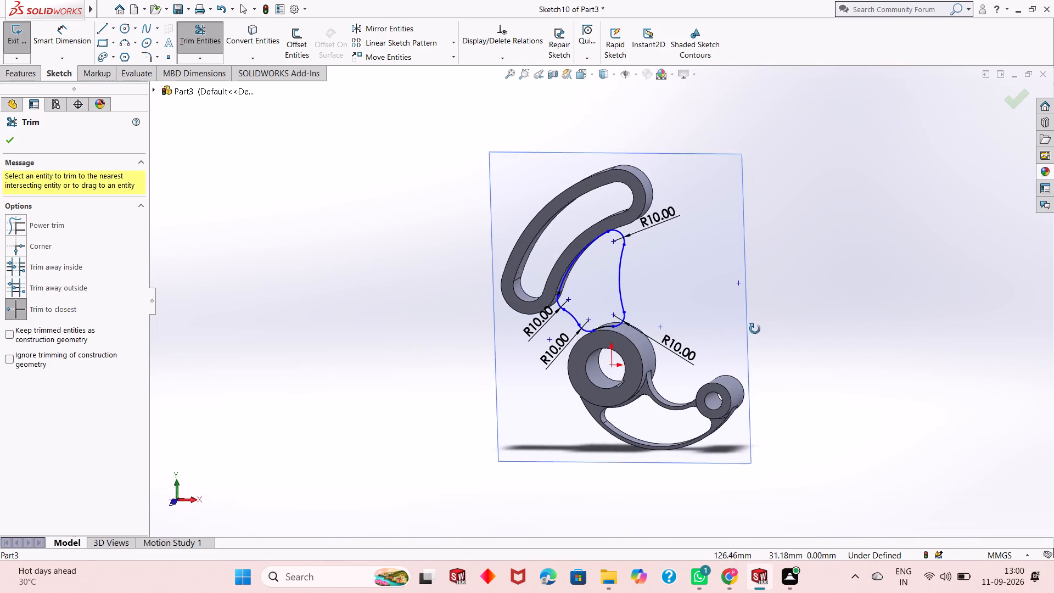
{"action": "middle_click_drag", "start_coordinate": [755, 329], "coordinate": [759, 313]}
{"action": "right_click", "coordinate": [809, 276]}
{"action": "left_click", "coordinate": [833, 312]}
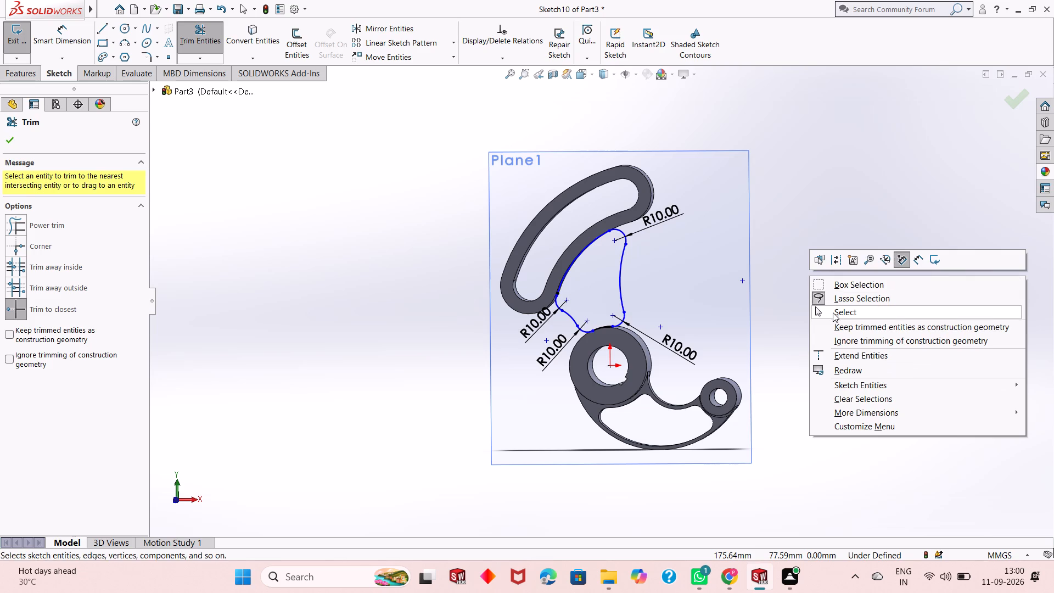
{"action": "scroll", "coordinate": [555, 281], "scroll_direction": "down", "scroll_amount": 6}
{"action": "scroll", "coordinate": [445, 307], "scroll_direction": "up", "scroll_amount": 3}
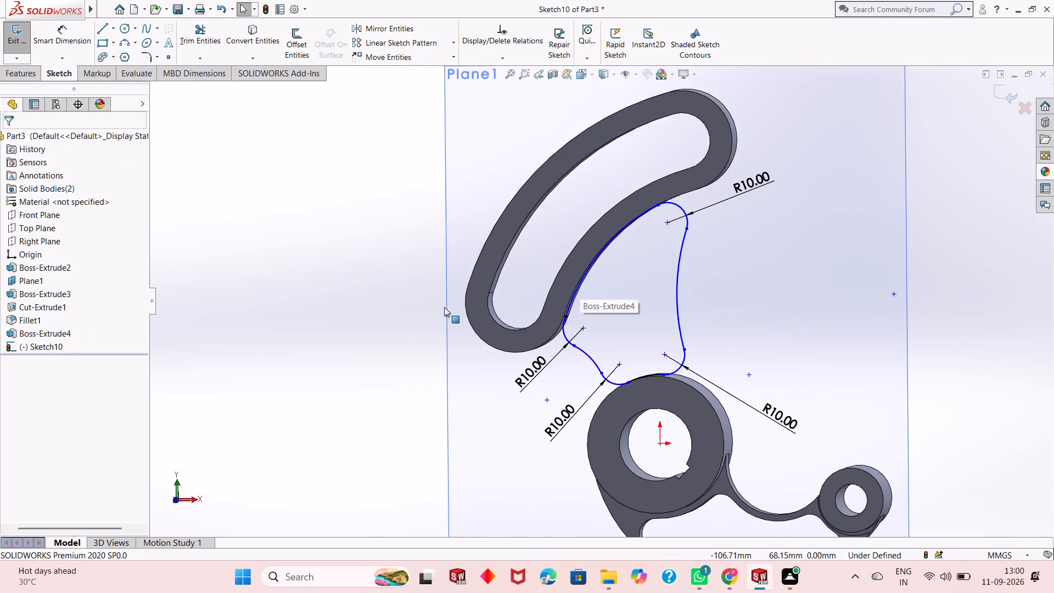
{"action": "scroll", "coordinate": [625, 278], "scroll_direction": "down", "scroll_amount": 7}
{"action": "scroll", "coordinate": [546, 376], "scroll_direction": "up", "scroll_amount": 7}
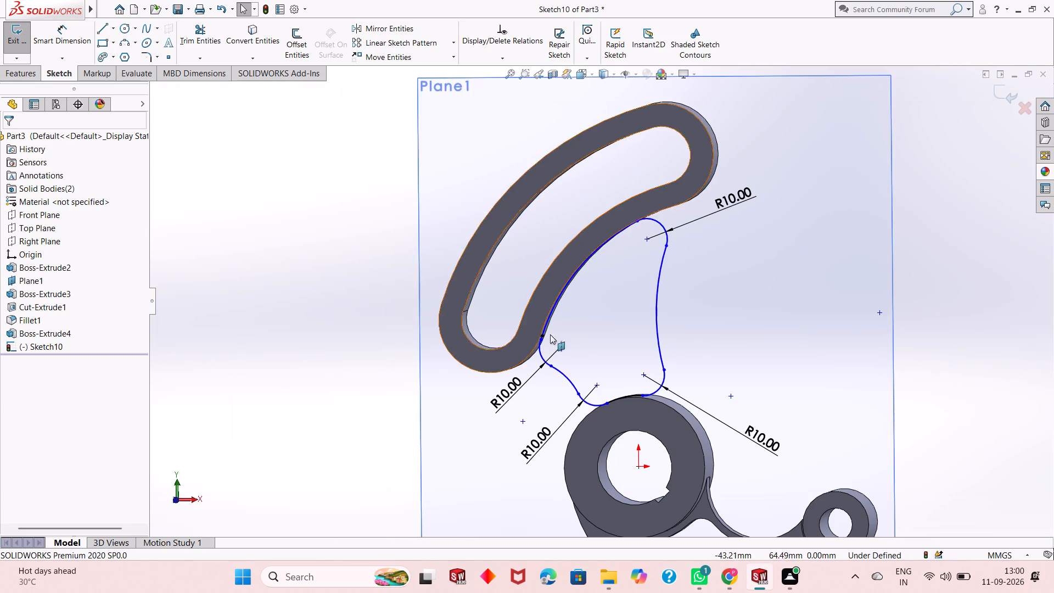
{"action": "scroll", "coordinate": [424, 355], "scroll_direction": "up", "scroll_amount": 2}
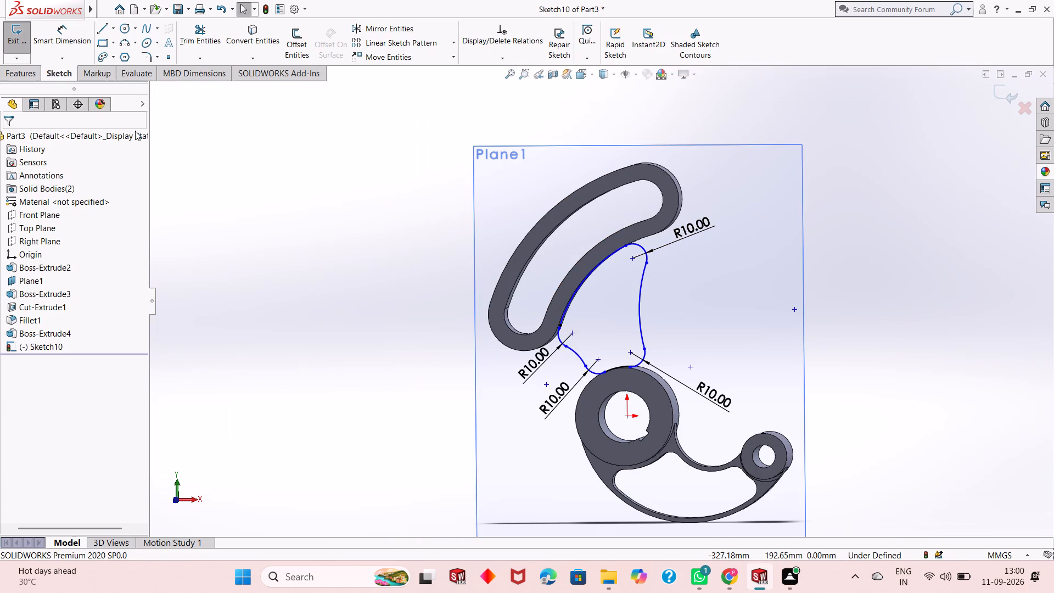
Undo the trims on the R26 arc, the R104 arc, their 4 mm offset copies and the slot-edge curve.
{"action": "left_click", "coordinate": [24, 75]}
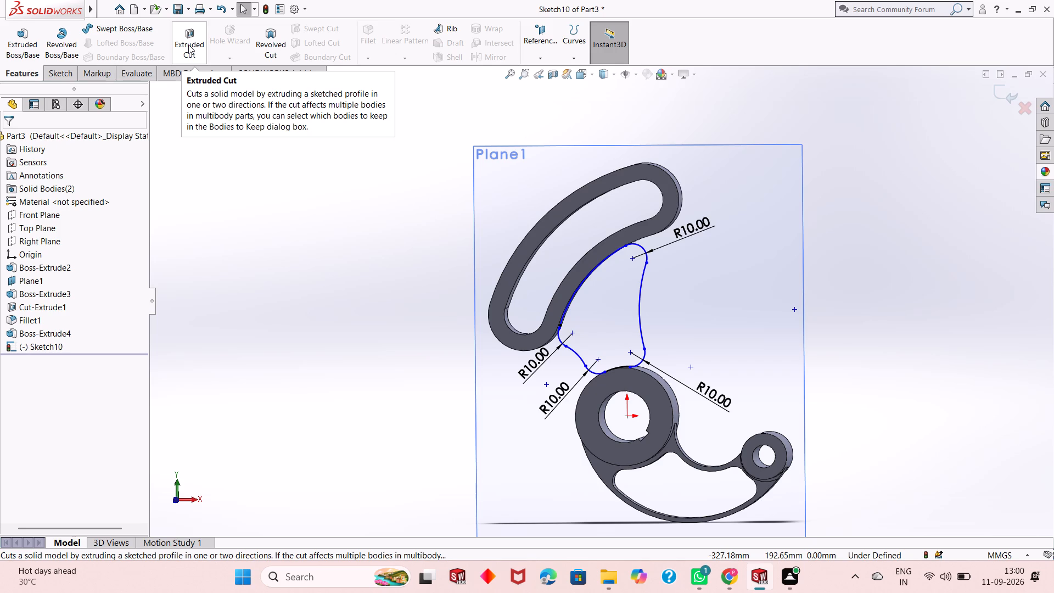
{"action": "key", "text": "Escape"}
{"action": "key", "text": "Escape"}
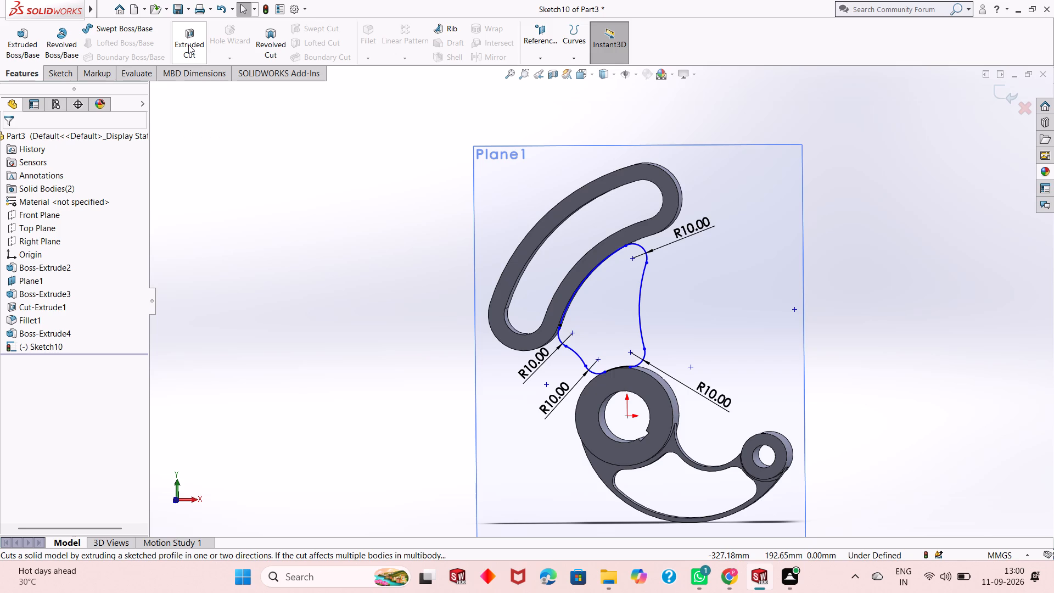
{"action": "key", "text": "ctrl+z"}
{"action": "key", "text": "ctrl+z"}
{"action": "key", "text": "ctrl+z"}
{"action": "key", "text": "ctrl+z"}
{"action": "key", "text": "ctrl+z"}
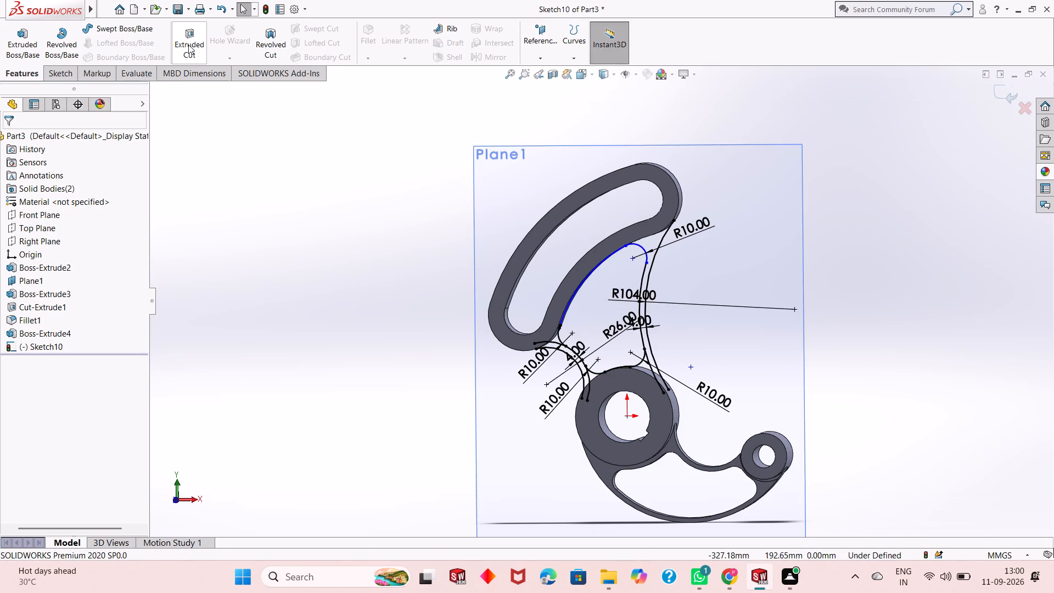
{"action": "key", "text": "ctrl+z"}
{"action": "key", "text": "ctrl+z"}
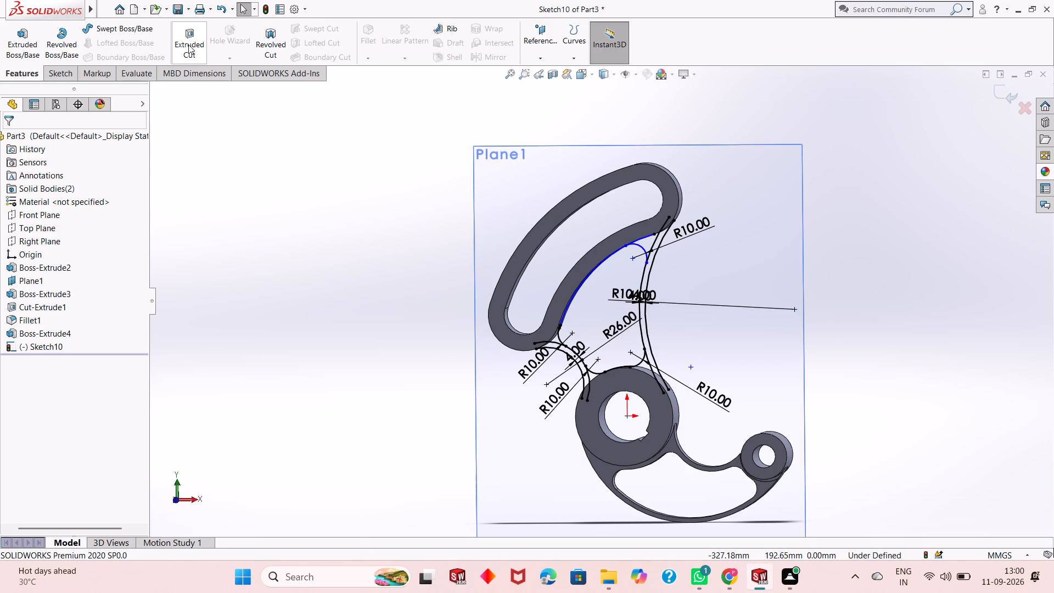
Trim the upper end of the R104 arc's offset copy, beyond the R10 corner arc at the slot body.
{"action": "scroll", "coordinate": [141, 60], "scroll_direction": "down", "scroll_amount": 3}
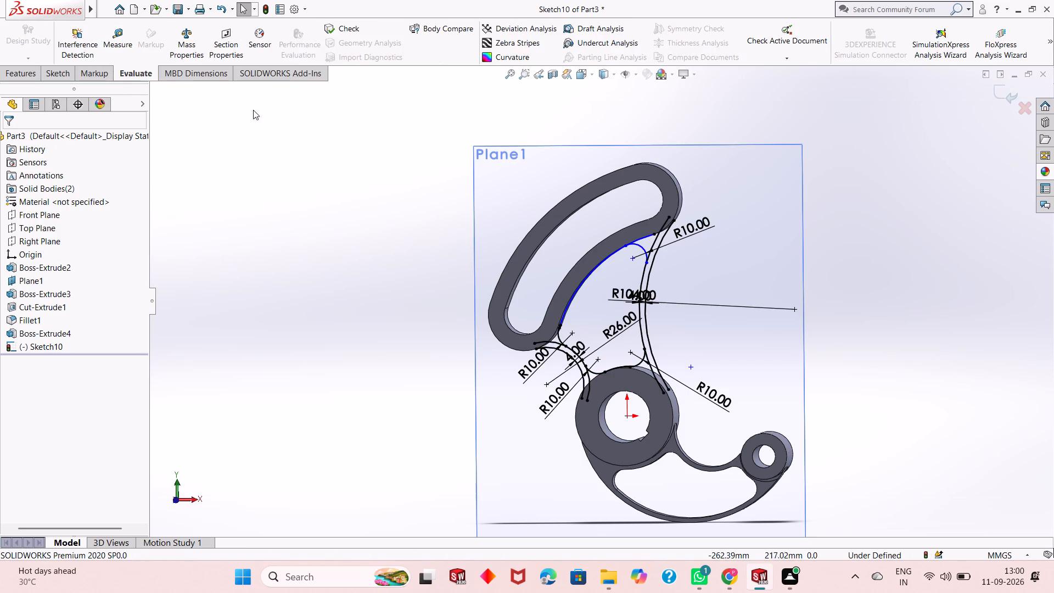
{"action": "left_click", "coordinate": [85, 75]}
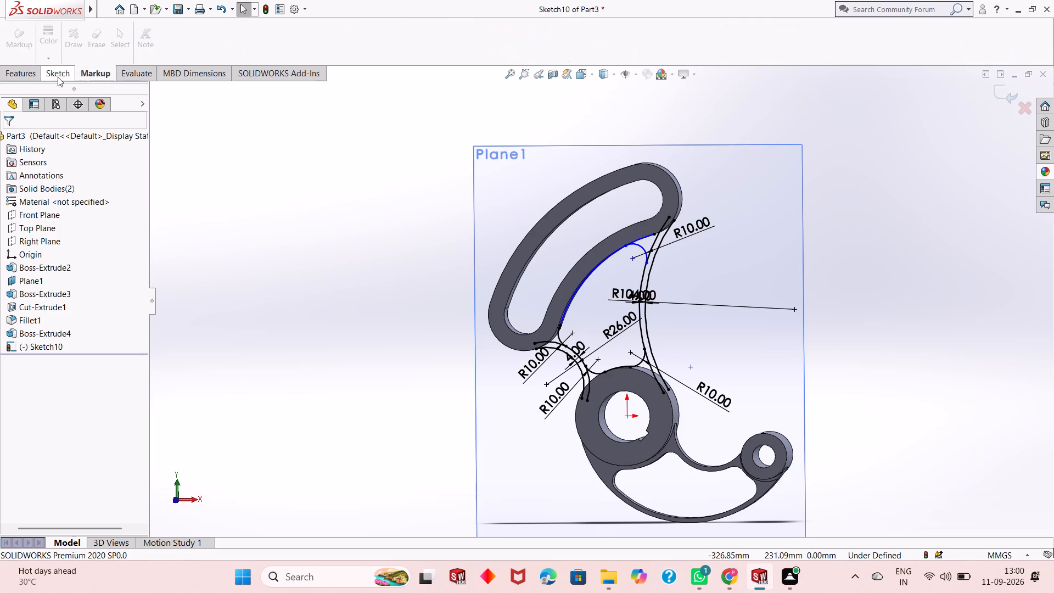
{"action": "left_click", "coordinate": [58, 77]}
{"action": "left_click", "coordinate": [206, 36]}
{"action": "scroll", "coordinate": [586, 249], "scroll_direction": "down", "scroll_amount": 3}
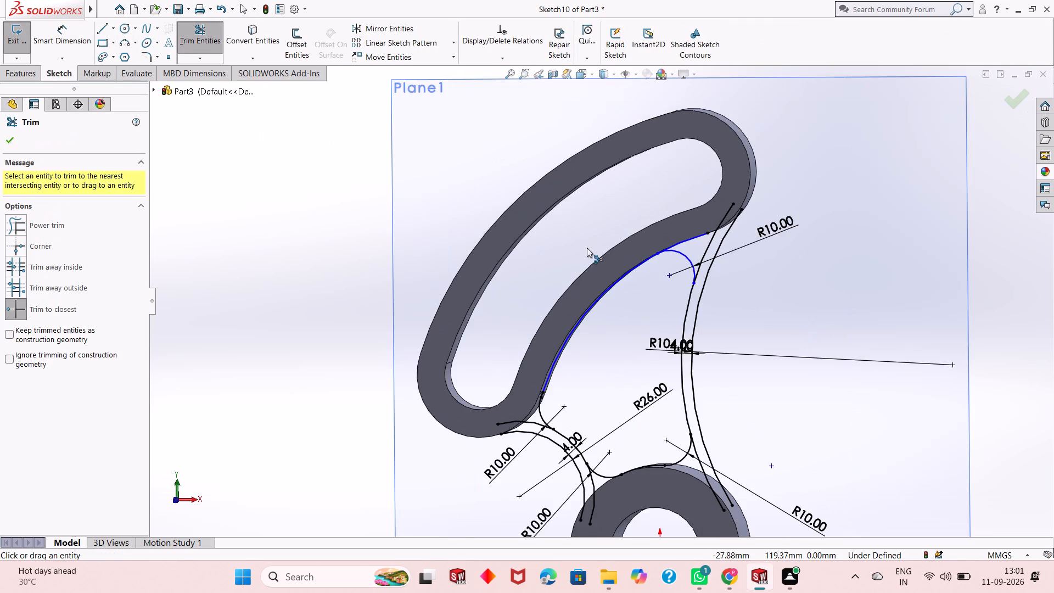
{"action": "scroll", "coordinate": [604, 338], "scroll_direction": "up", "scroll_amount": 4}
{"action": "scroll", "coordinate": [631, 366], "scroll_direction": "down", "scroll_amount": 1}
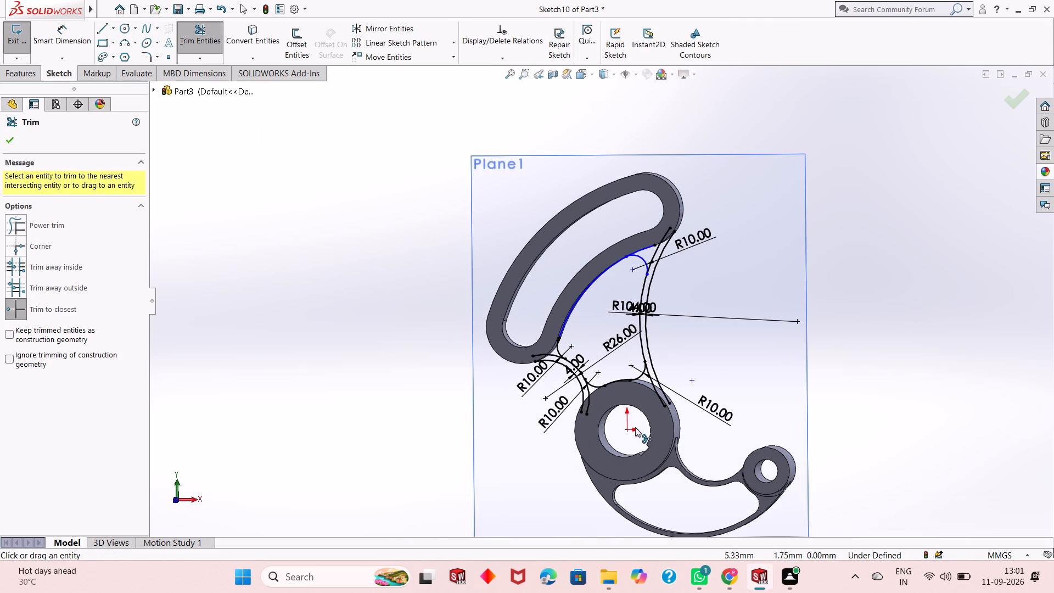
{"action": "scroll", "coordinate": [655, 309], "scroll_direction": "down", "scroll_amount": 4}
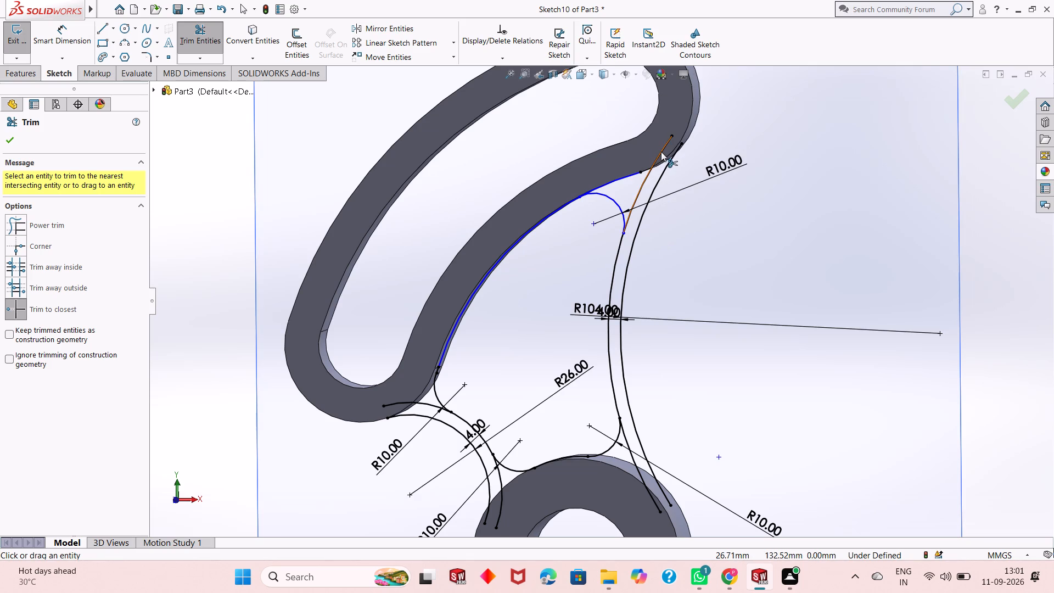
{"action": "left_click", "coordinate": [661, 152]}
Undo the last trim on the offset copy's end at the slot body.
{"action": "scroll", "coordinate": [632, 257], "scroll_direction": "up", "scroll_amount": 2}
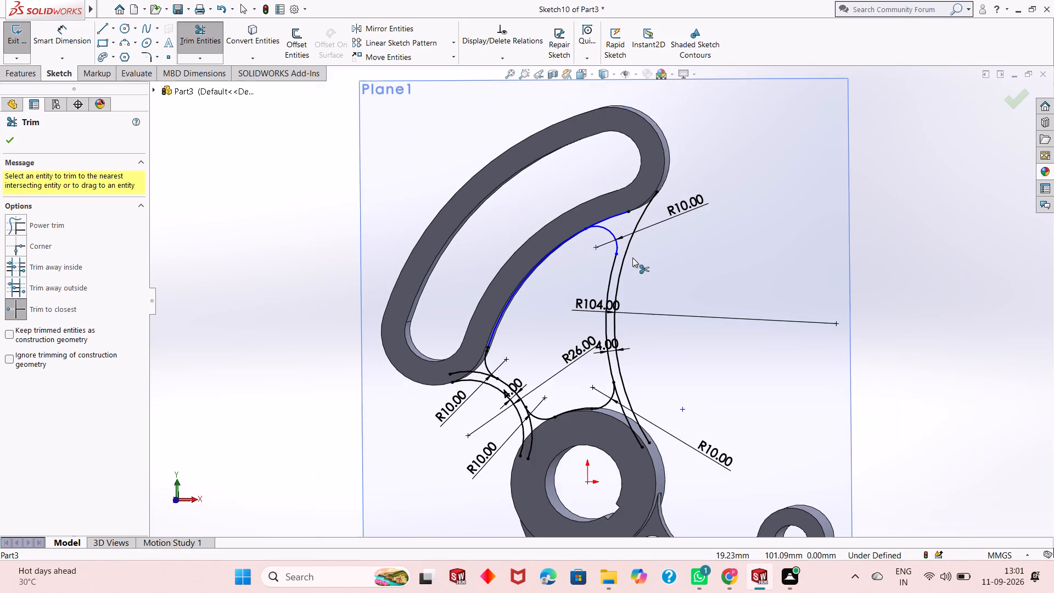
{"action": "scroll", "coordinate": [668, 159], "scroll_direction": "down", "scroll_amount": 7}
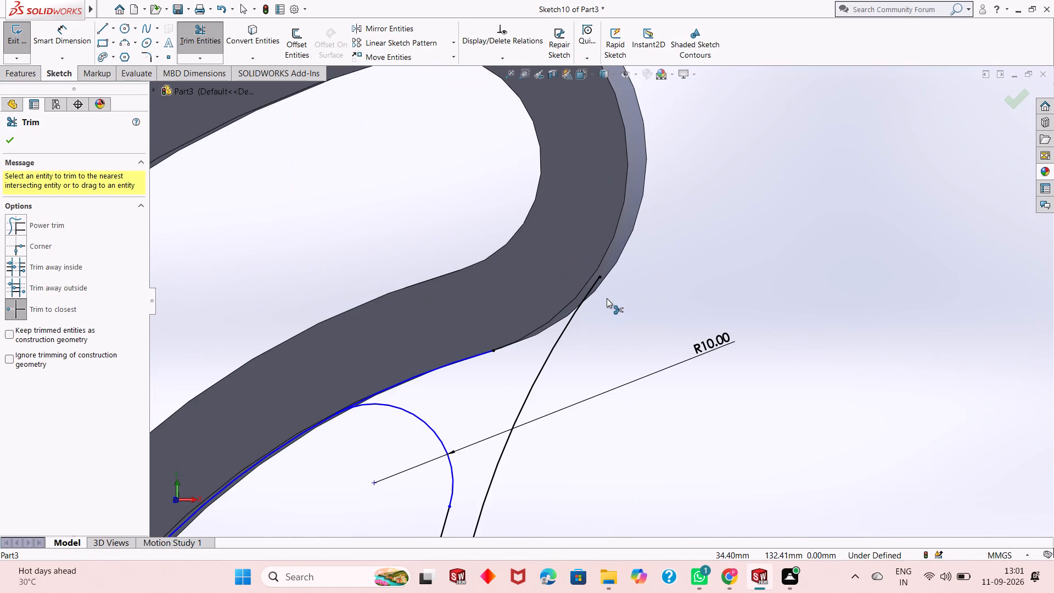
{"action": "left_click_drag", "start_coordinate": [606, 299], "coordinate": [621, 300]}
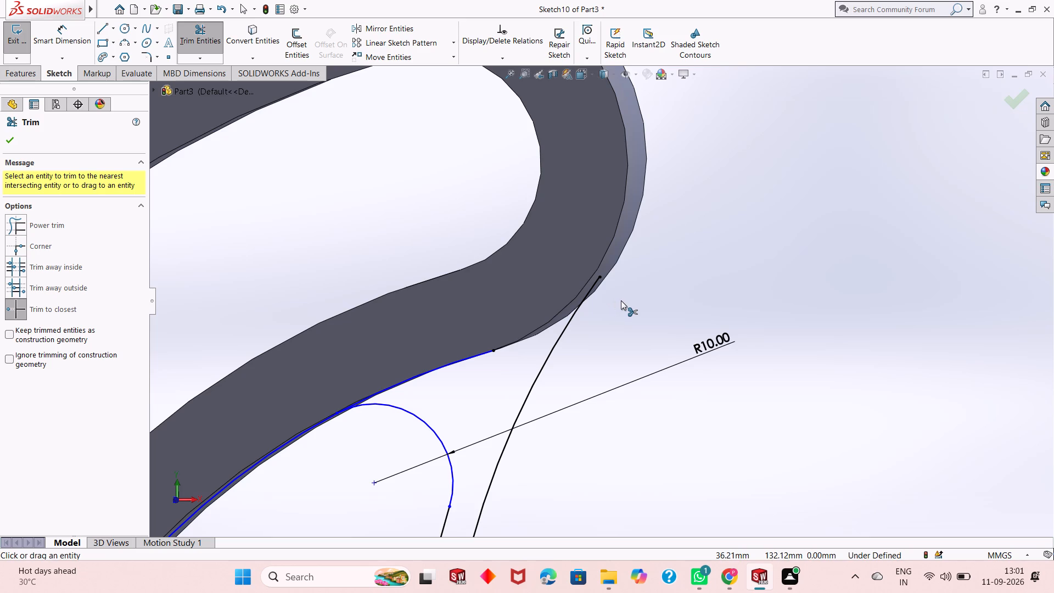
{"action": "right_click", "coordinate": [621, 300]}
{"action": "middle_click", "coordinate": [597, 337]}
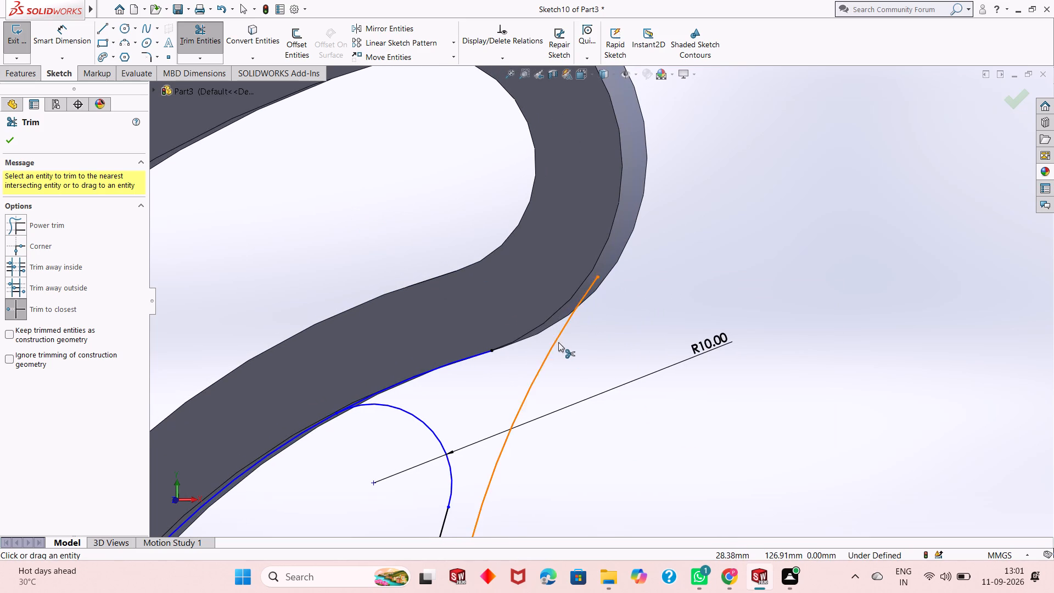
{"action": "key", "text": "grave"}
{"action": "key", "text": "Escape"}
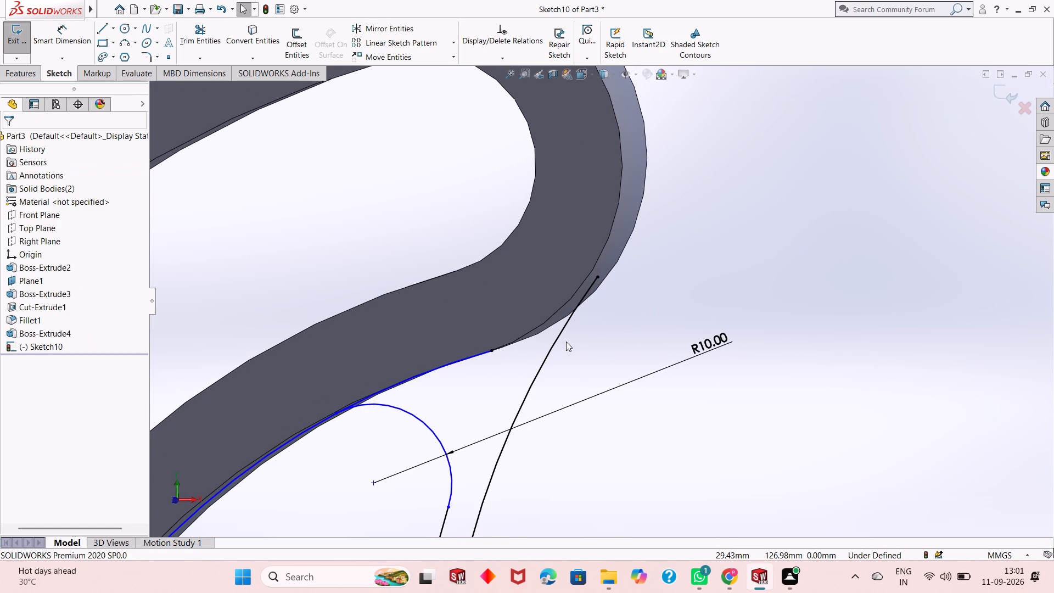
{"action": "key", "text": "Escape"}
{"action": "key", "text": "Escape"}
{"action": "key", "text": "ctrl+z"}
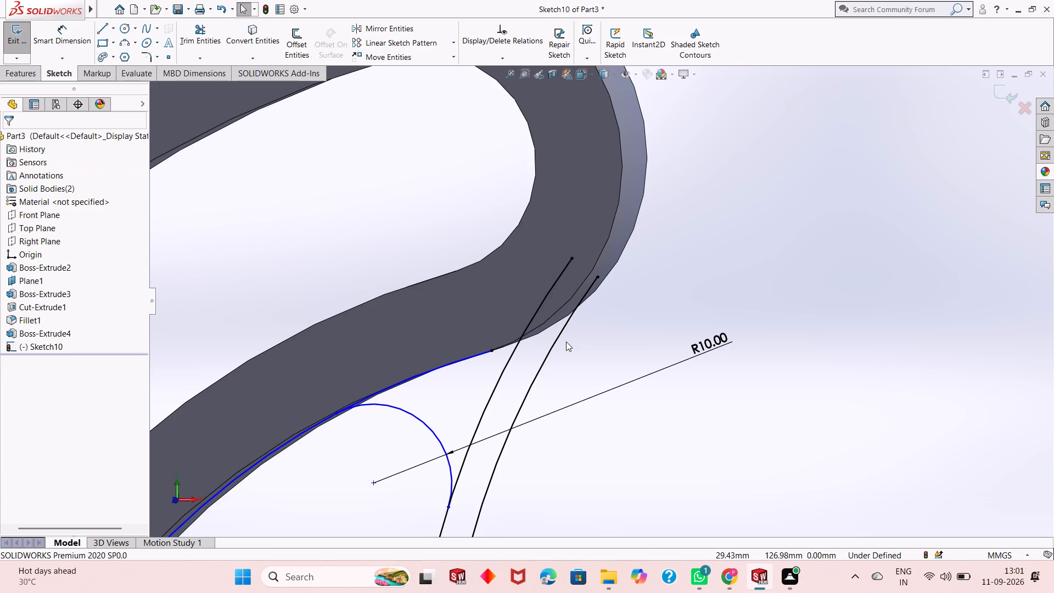
Draw a three-point arc of 25 mm radius along the slot body's rounded end, joining the slot-edge curve to the R104 arc's upper end.
{"action": "key", "text": "8"}
{"action": "key", "text": "Escape"}
{"action": "key", "text": "ctrl+8"}
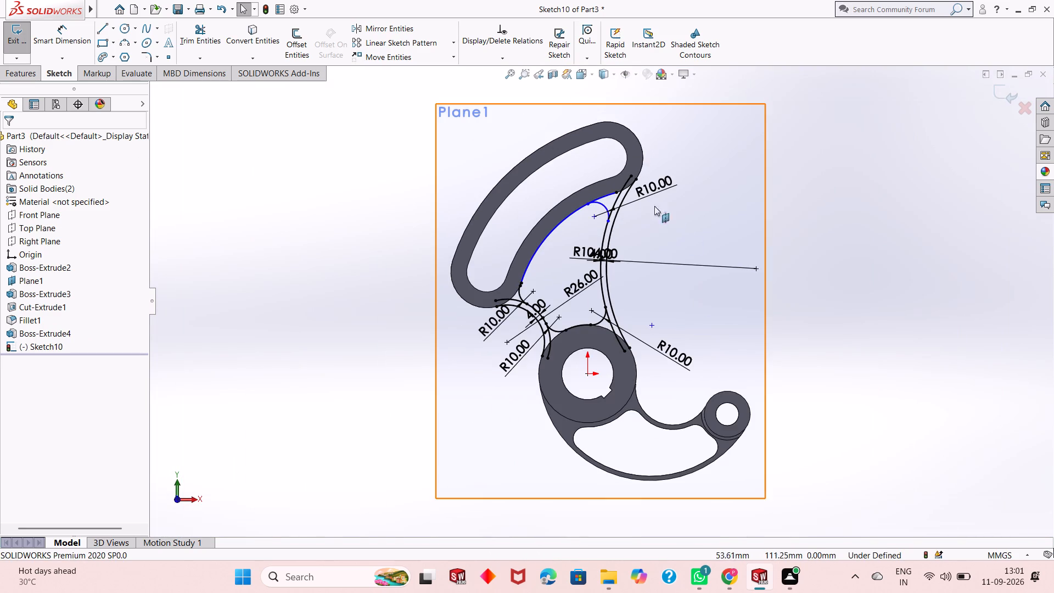
{"action": "scroll", "coordinate": [630, 195], "scroll_direction": "down", "scroll_amount": 8}
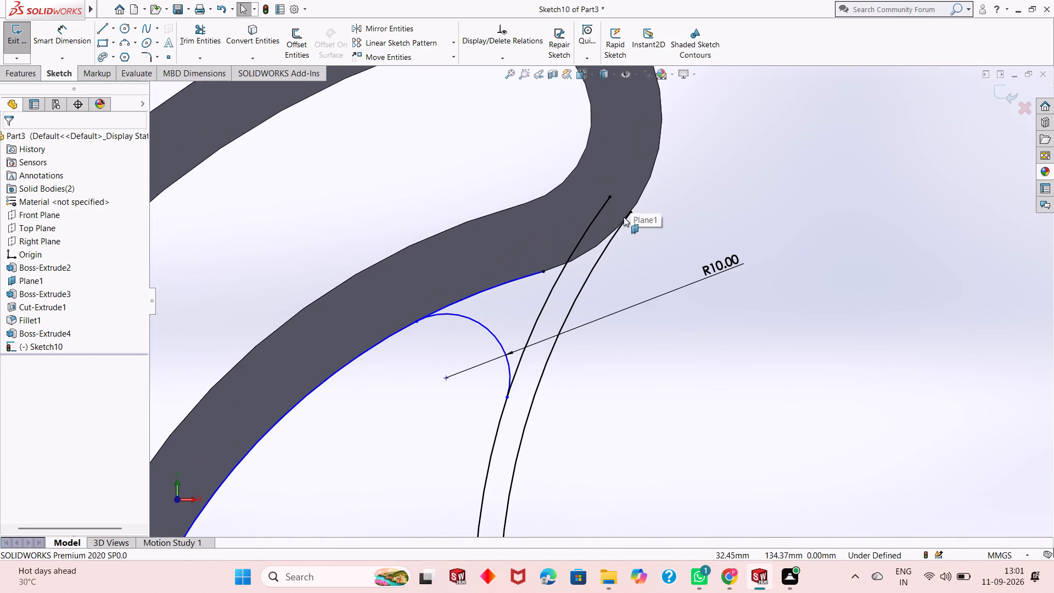
{"action": "scroll", "coordinate": [624, 217], "scroll_direction": "up", "scroll_amount": 1}
{"action": "scroll", "coordinate": [606, 266], "scroll_direction": "up", "scroll_amount": 3}
{"action": "scroll", "coordinate": [599, 363], "scroll_direction": "up", "scroll_amount": 2}
{"action": "scroll", "coordinate": [604, 311], "scroll_direction": "down", "scroll_amount": 2}
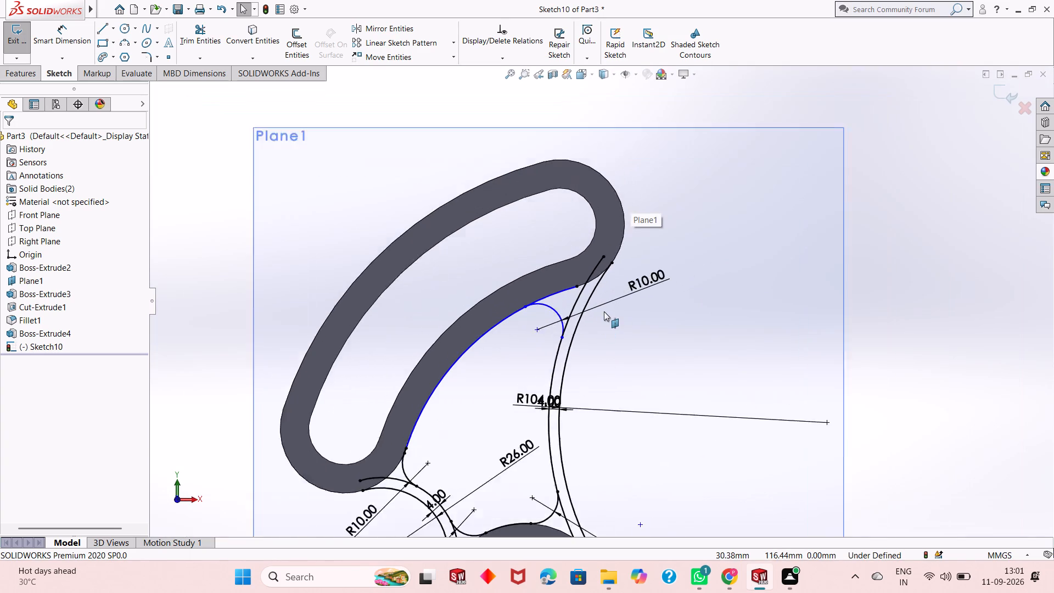
{"action": "scroll", "coordinate": [604, 311], "scroll_direction": "down", "scroll_amount": 1}
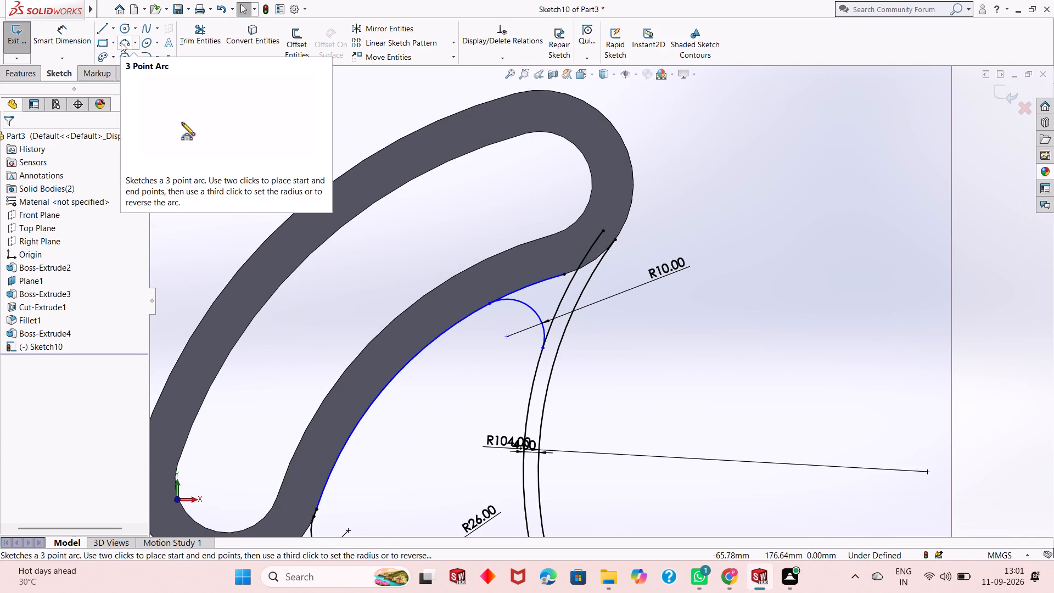
{"action": "left_click", "coordinate": [126, 42]}
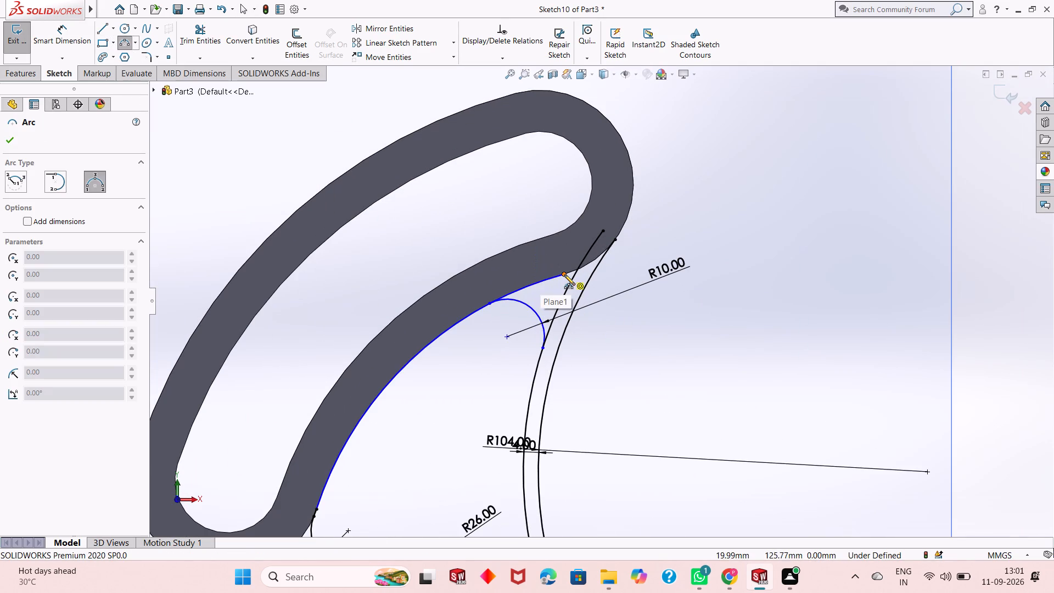
{"action": "left_click", "coordinate": [564, 275]}
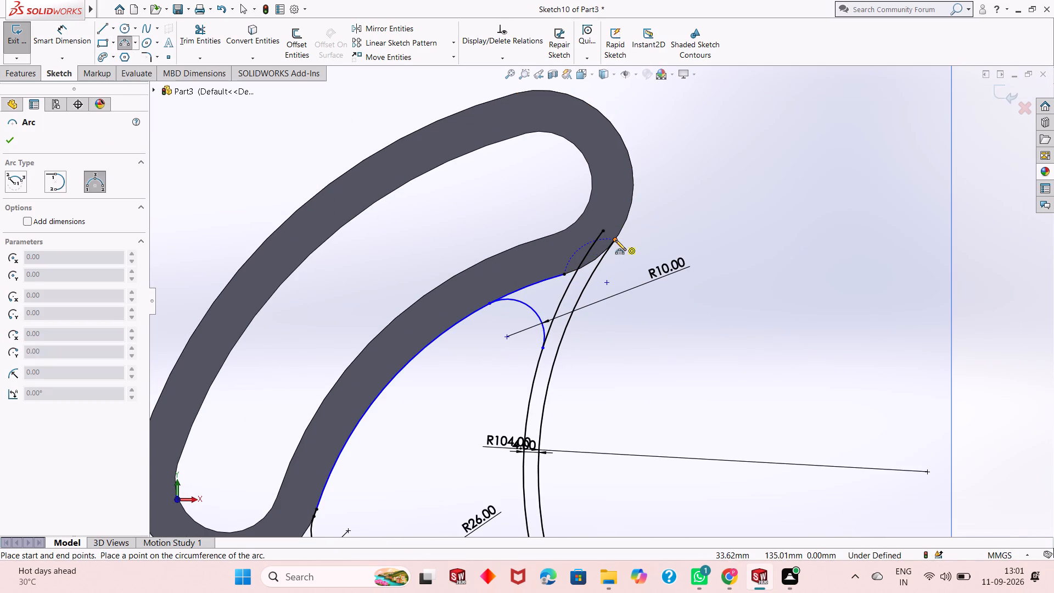
{"action": "left_click", "coordinate": [615, 241]}
{"action": "left_click", "coordinate": [598, 256]}
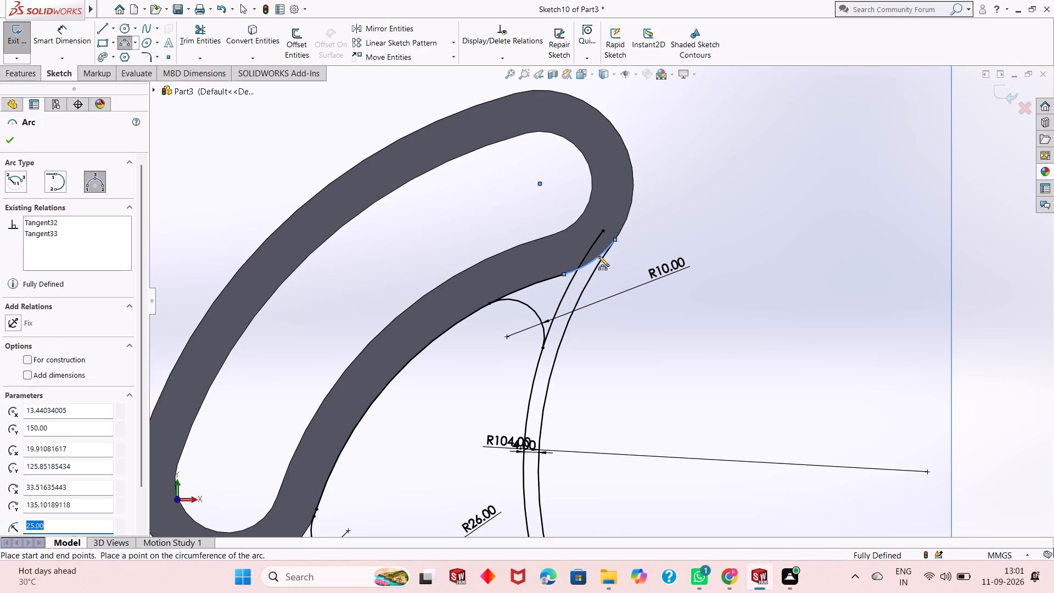
{"action": "right_click", "coordinate": [691, 230]}
{"action": "left_click", "coordinate": [716, 238]}
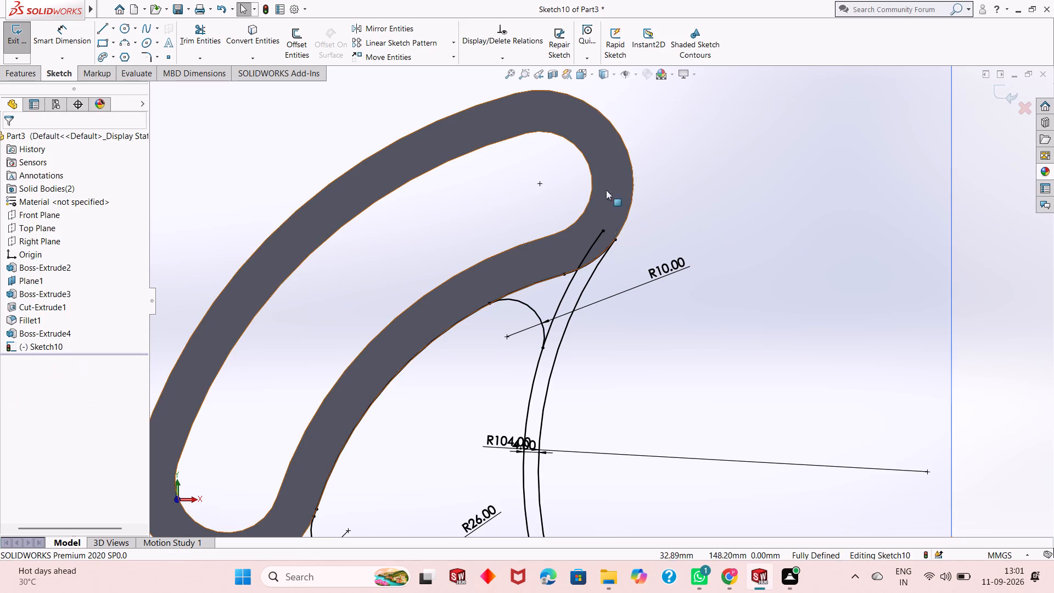
Trim the upper end of the R104 arc's 4 mm offset copy back to the R10 corner arc at the slot body.
{"action": "left_click", "coordinate": [202, 42]}
{"action": "left_click", "coordinate": [584, 254]}
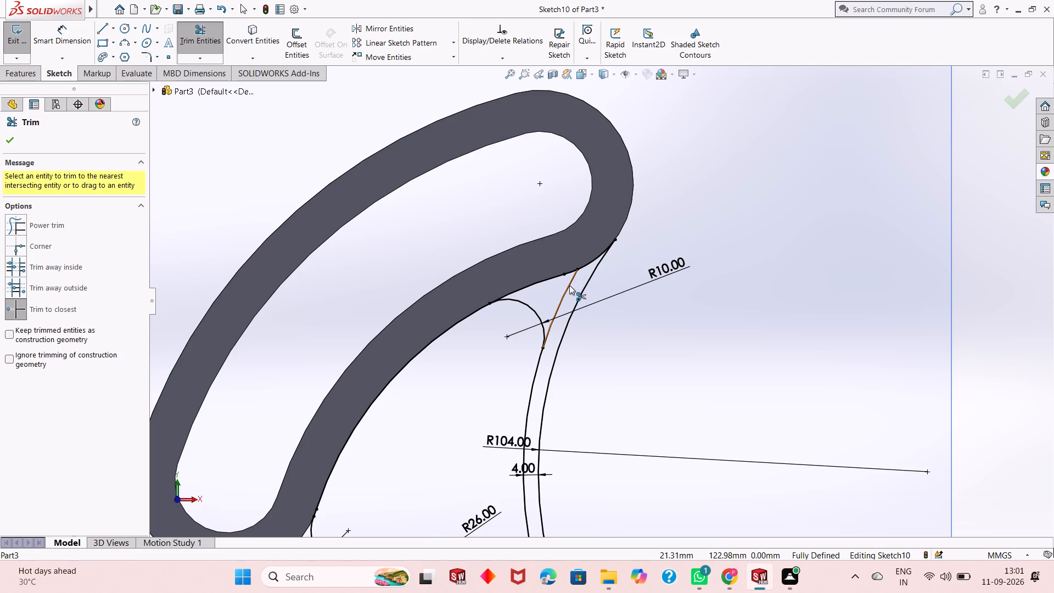
{"action": "left_click", "coordinate": [569, 285]}
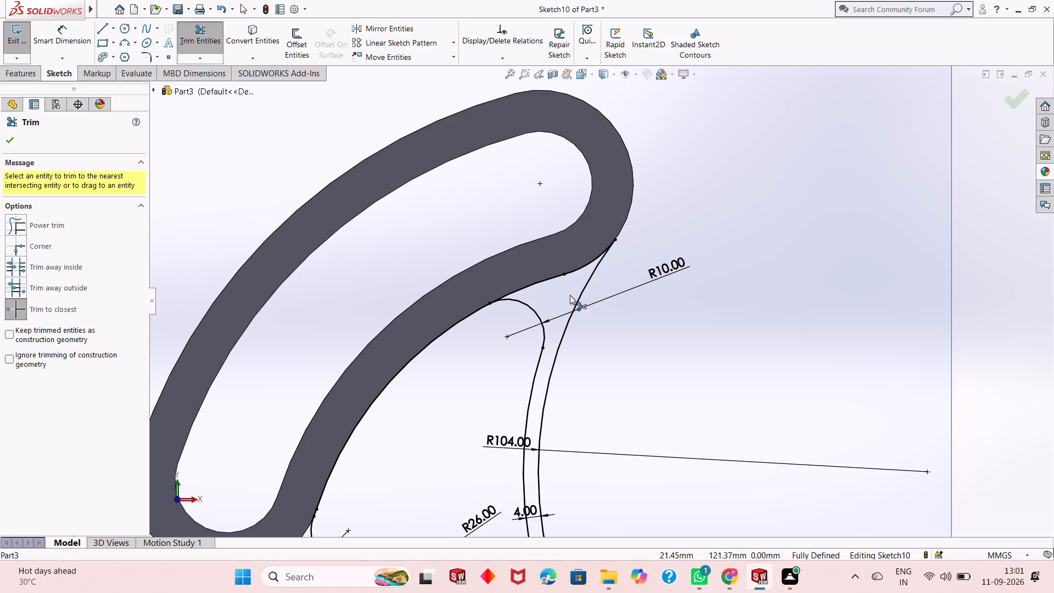
Trim both ends of the R26 arc's 4 mm offset copy back to the R10 corners at the large ring and slot body.
{"action": "scroll", "coordinate": [525, 357], "scroll_direction": "up", "scroll_amount": 2}
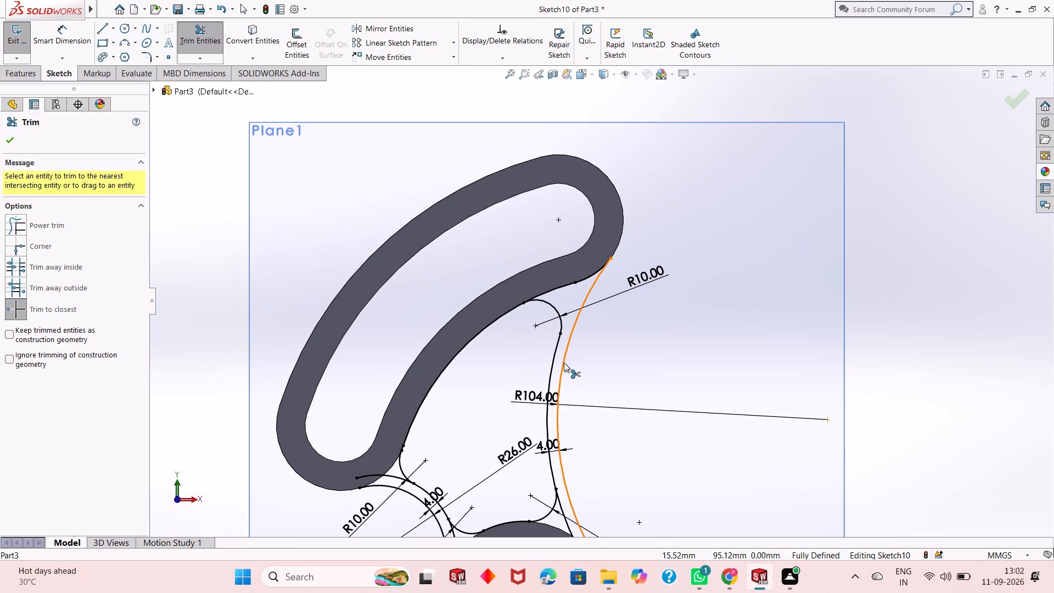
{"action": "scroll", "coordinate": [517, 397], "scroll_direction": "up", "scroll_amount": 2}
{"action": "scroll", "coordinate": [513, 504], "scroll_direction": "down", "scroll_amount": 1}
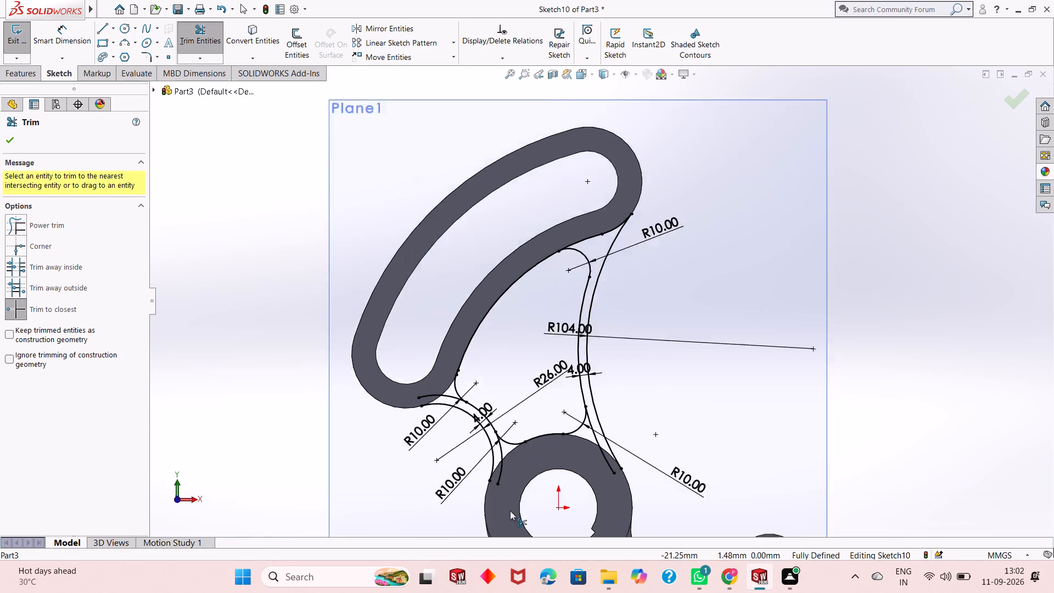
{"action": "scroll", "coordinate": [510, 511], "scroll_direction": "down", "scroll_amount": 4}
{"action": "scroll", "coordinate": [536, 360], "scroll_direction": "down", "scroll_amount": 1}
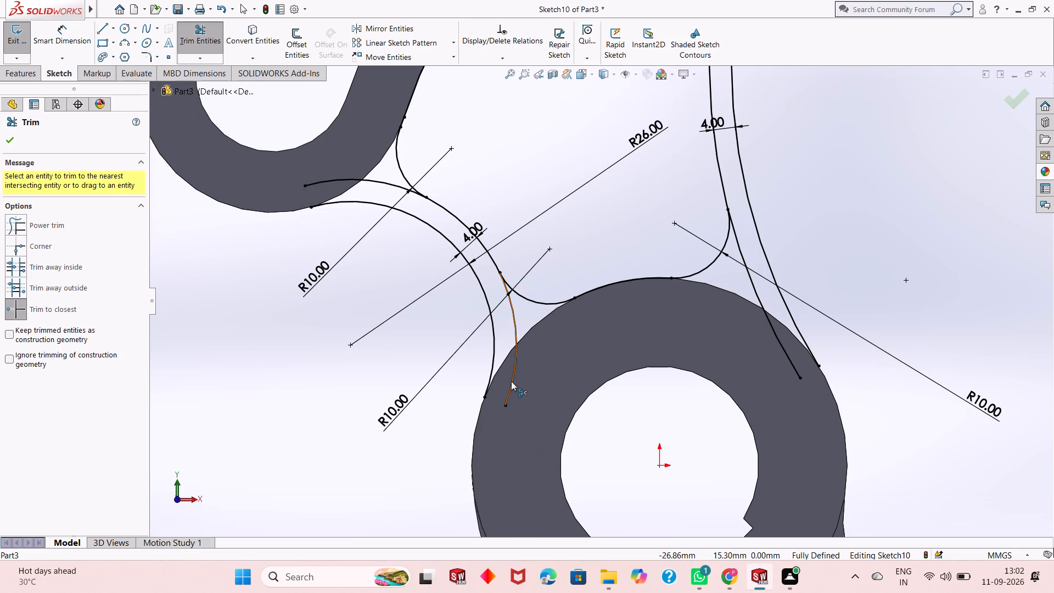
{"action": "left_click", "coordinate": [511, 381]}
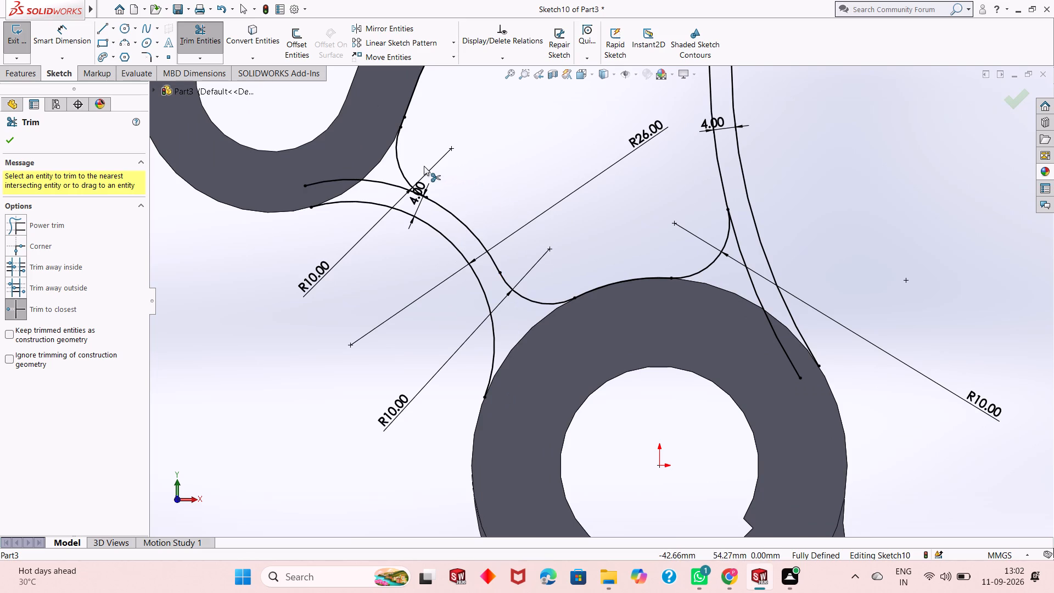
{"action": "left_click", "coordinate": [351, 182]}
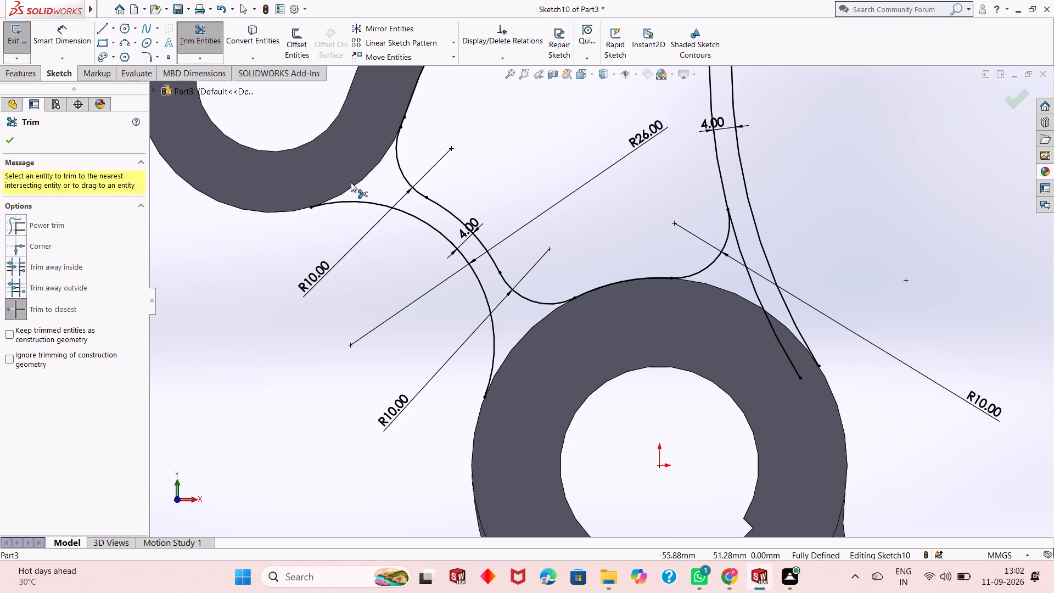
{"action": "right_click", "coordinate": [236, 320]}
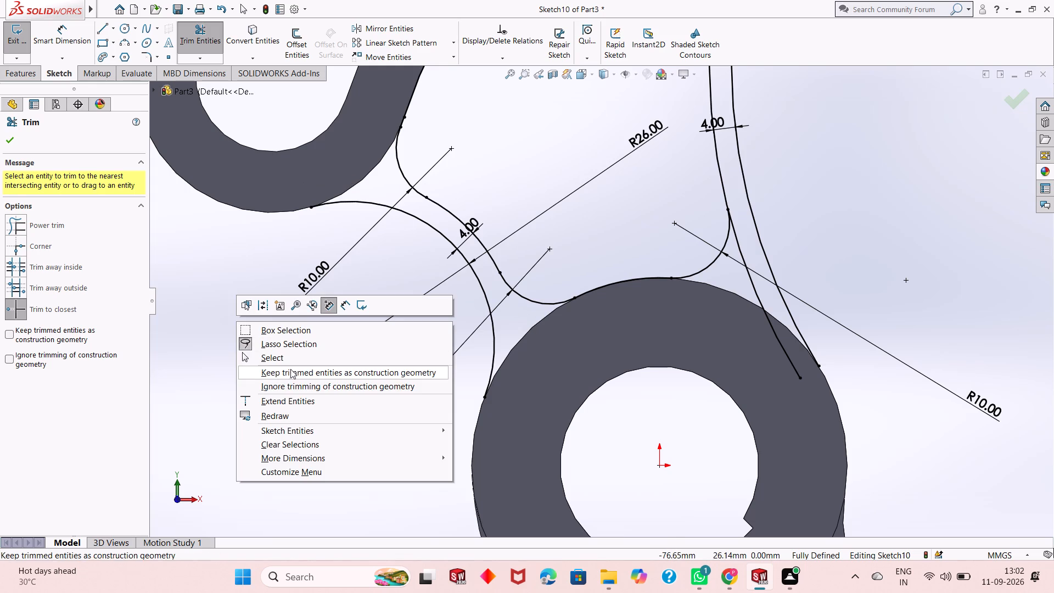
{"action": "left_click", "coordinate": [298, 359]}
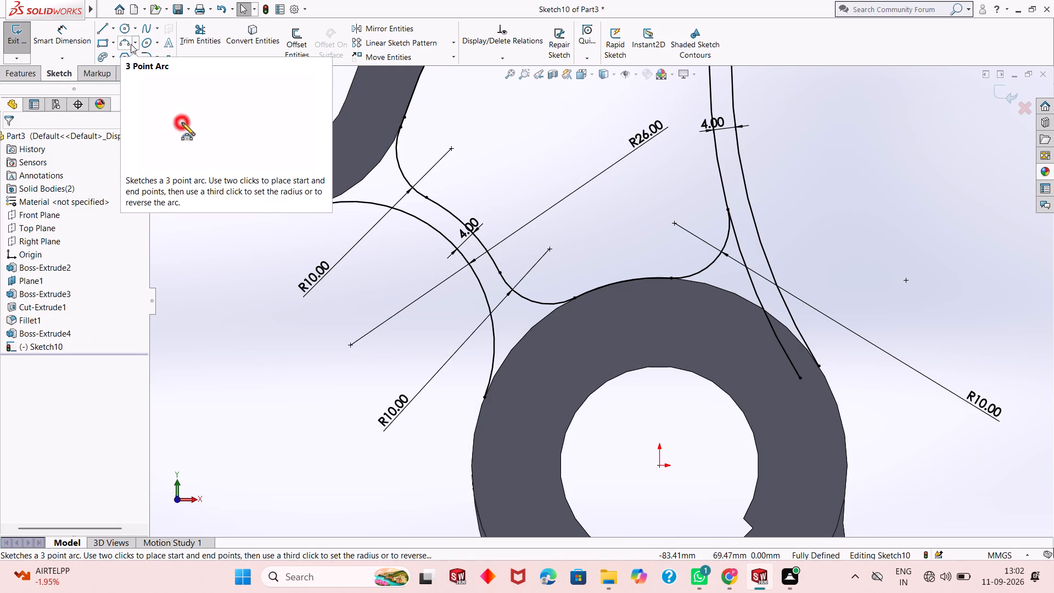
Draw a three-point arc of 34 mm radius along the large ring's edge, joining the R26 arc's end to the adjacent R10 corner arc.
{"action": "left_click", "coordinate": [120, 43]}
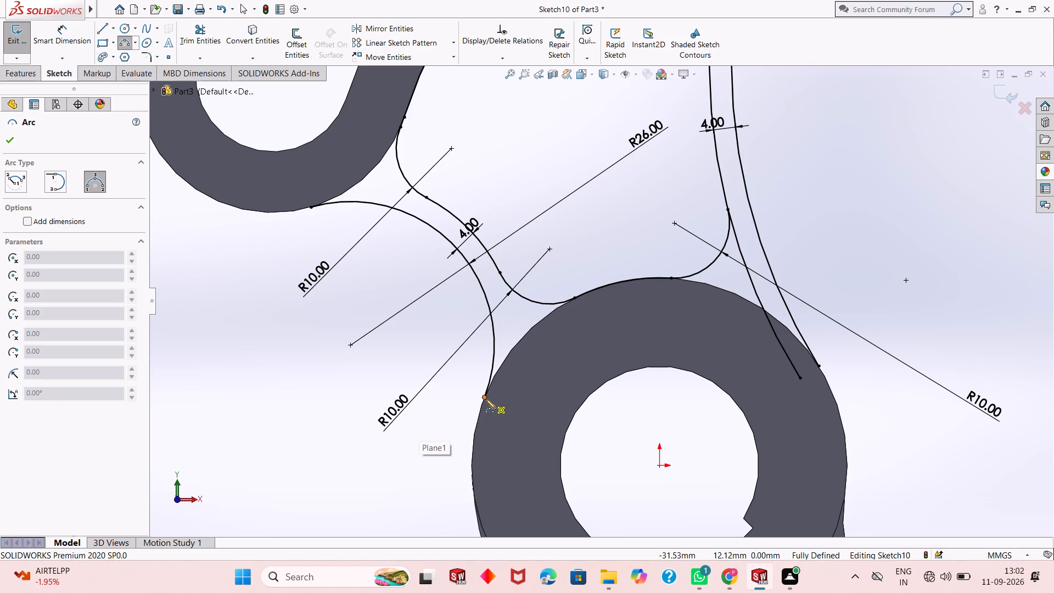
{"action": "left_click", "coordinate": [485, 399]}
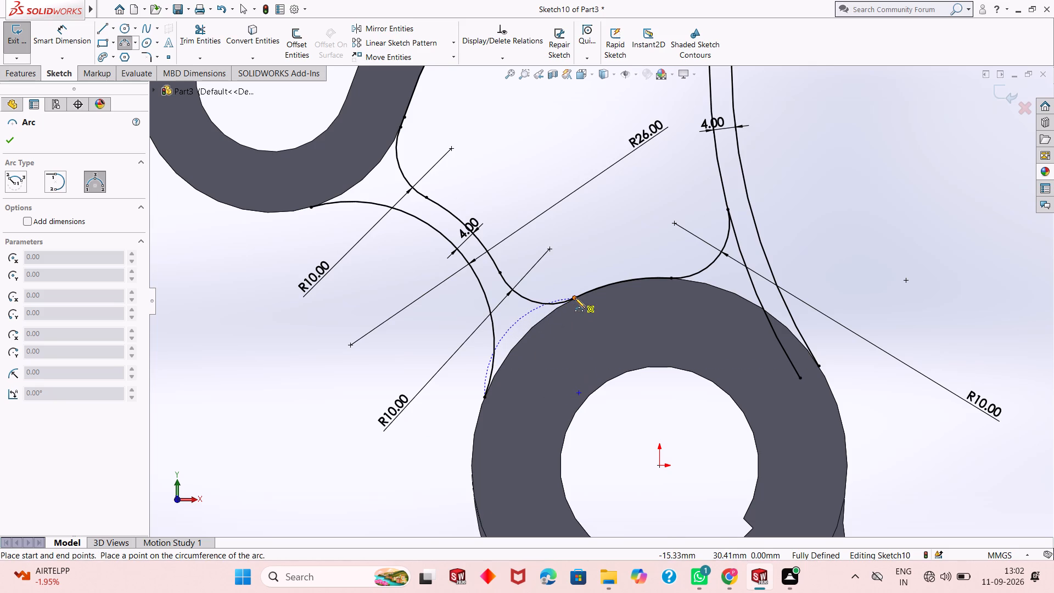
{"action": "left_click", "coordinate": [575, 298]}
{"action": "left_click", "coordinate": [540, 324]}
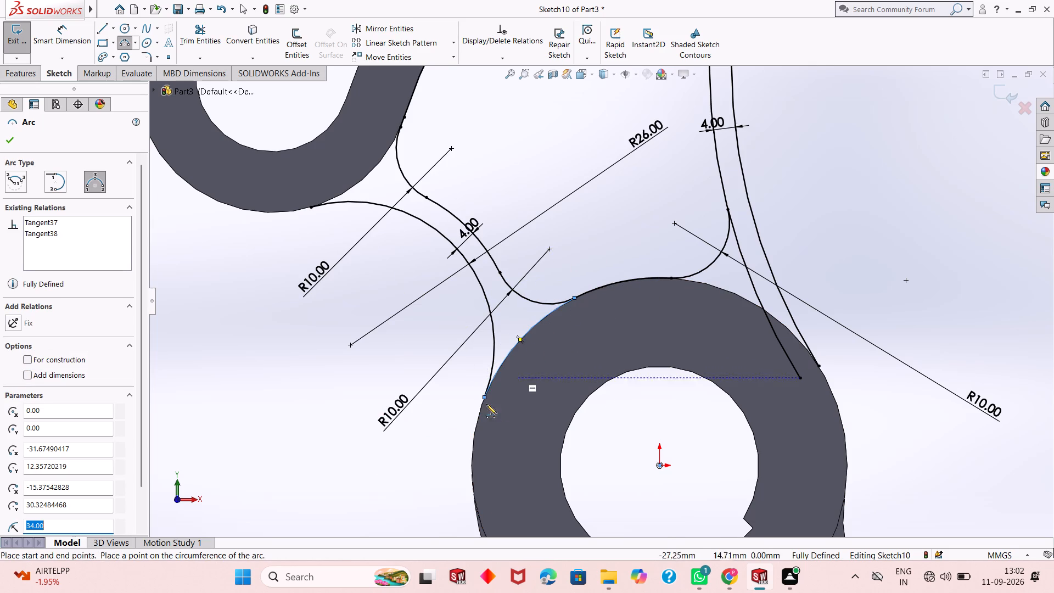
{"action": "right_click", "coordinate": [326, 460]}
{"action": "left_click", "coordinate": [382, 473]}
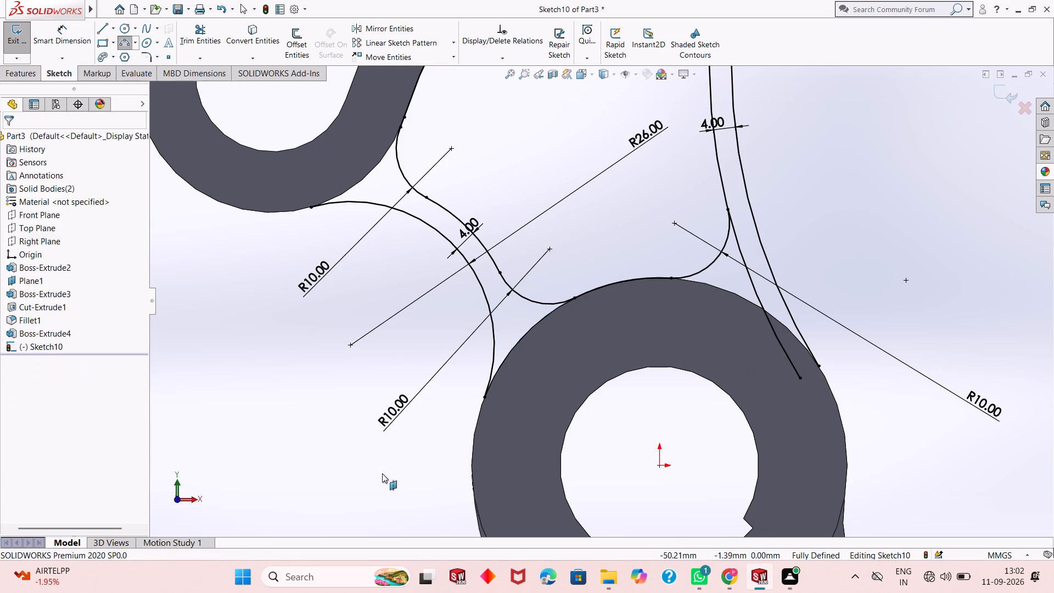
Trim the lower end of the R104 arc's offset copy back to the R10 corner arc at the large ring.
{"action": "left_click", "coordinate": [213, 41]}
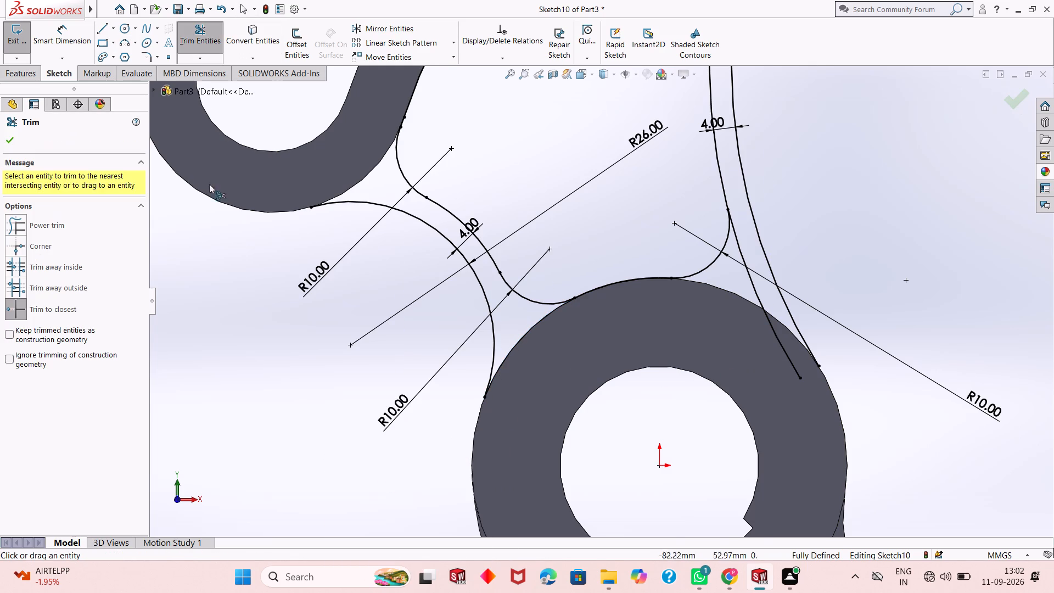
{"action": "left_click", "coordinate": [787, 359]}
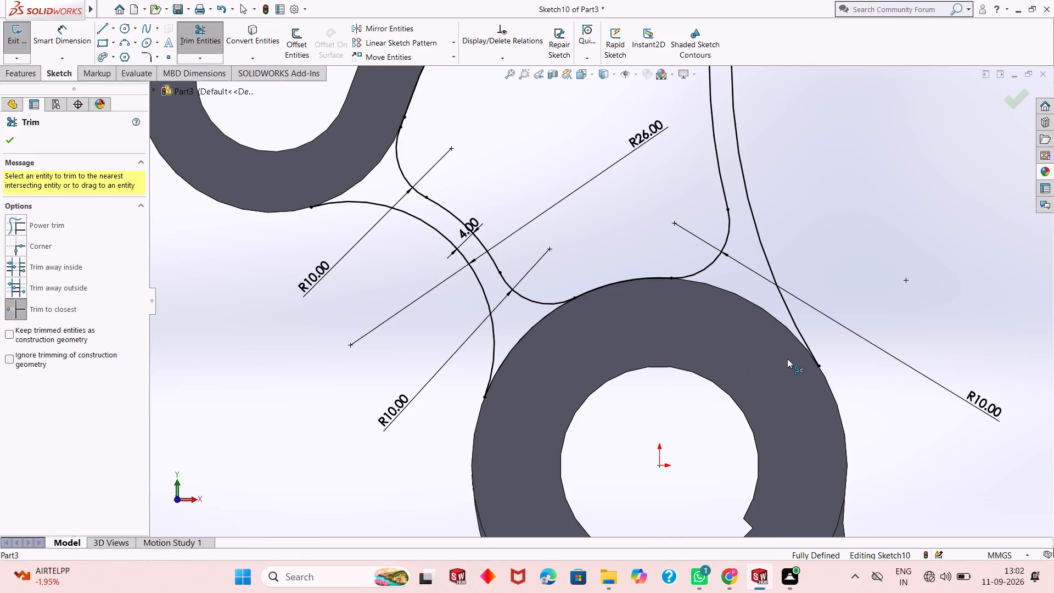
{"action": "right_click", "coordinate": [244, 414]}
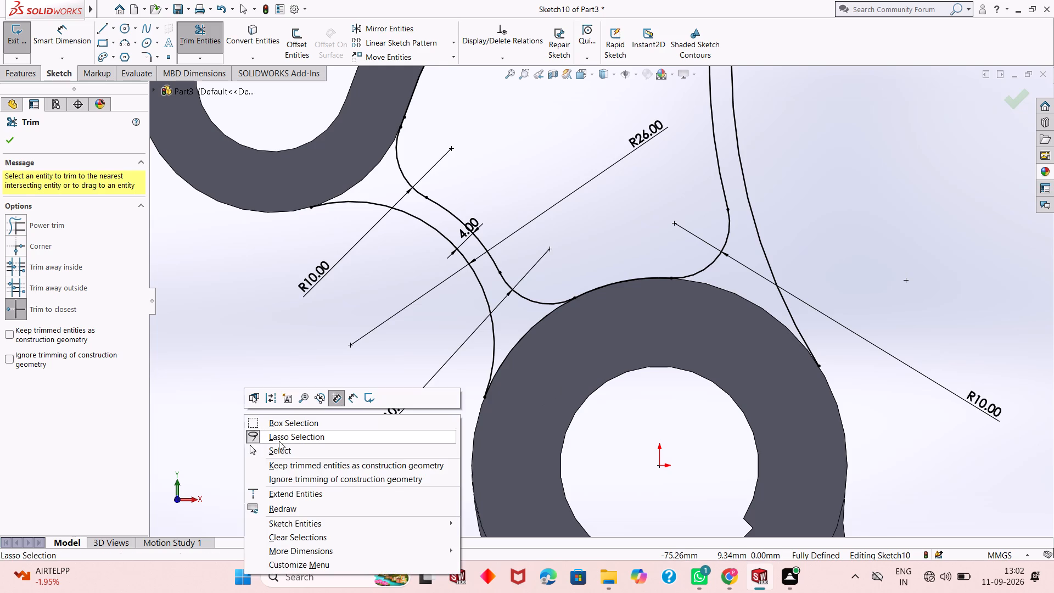
{"action": "left_click", "coordinate": [284, 450]}
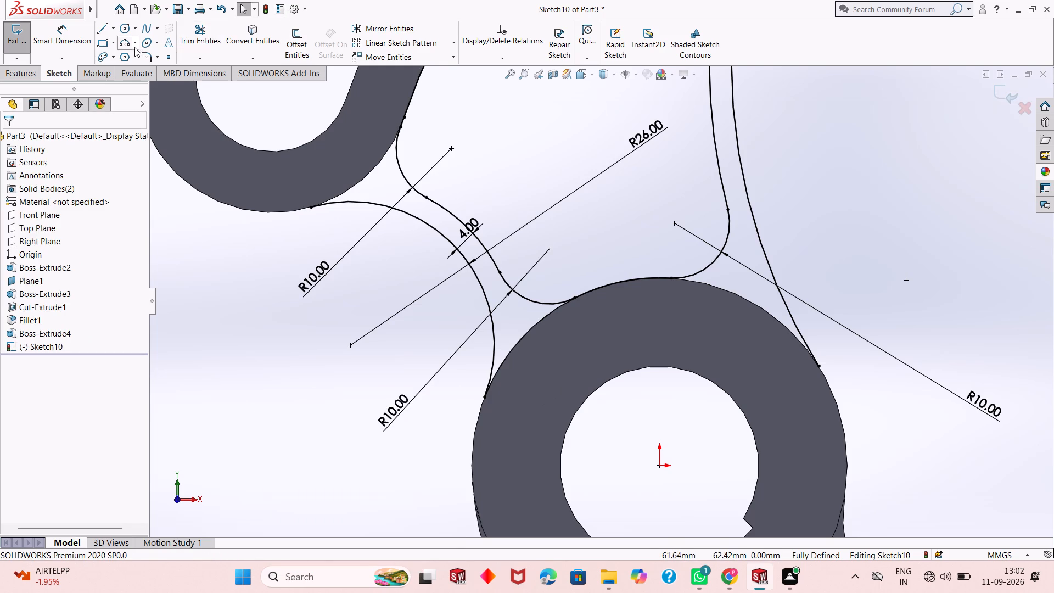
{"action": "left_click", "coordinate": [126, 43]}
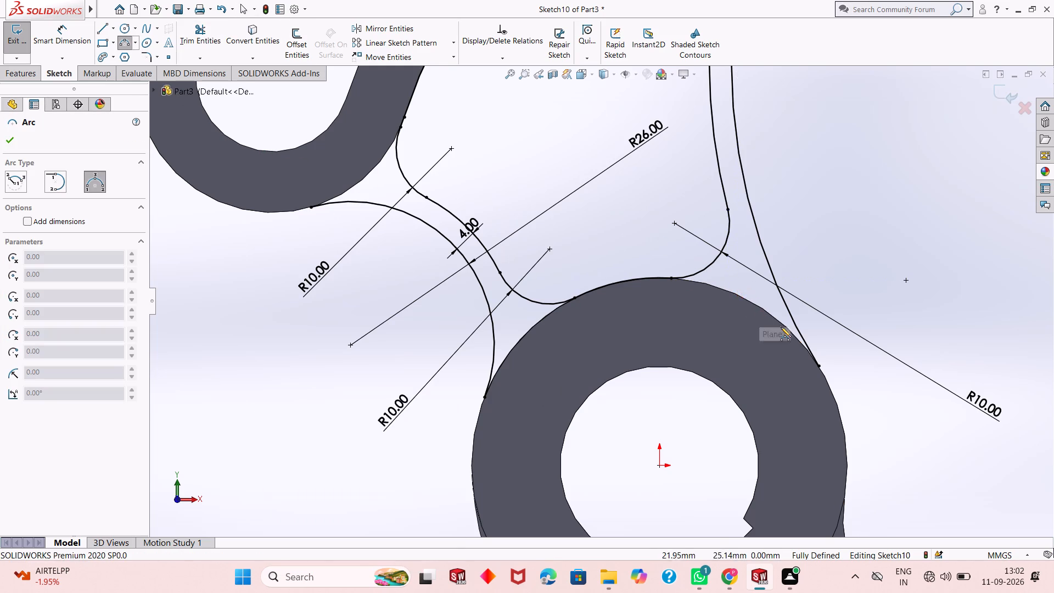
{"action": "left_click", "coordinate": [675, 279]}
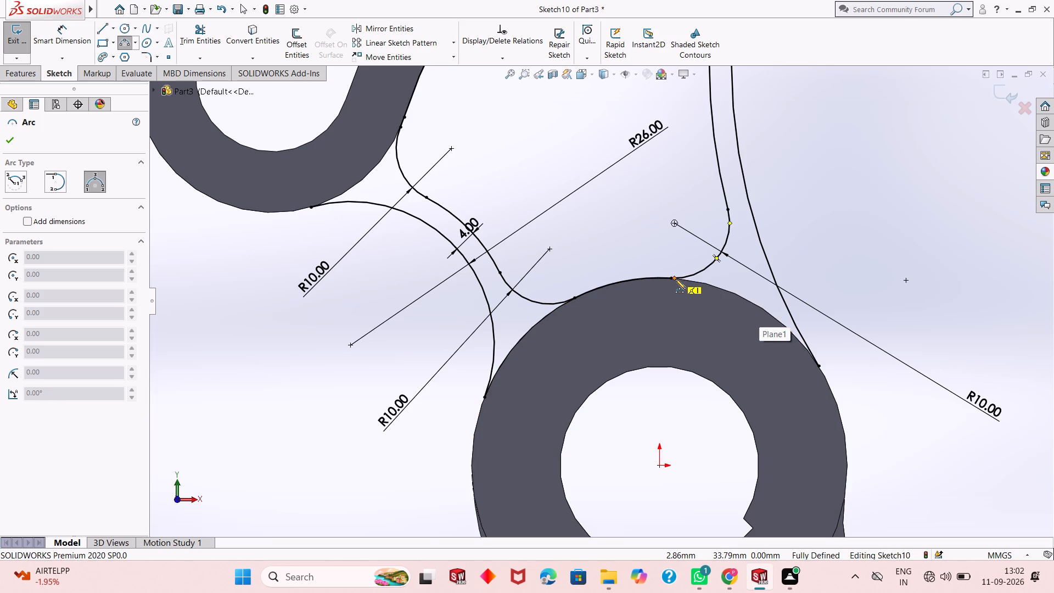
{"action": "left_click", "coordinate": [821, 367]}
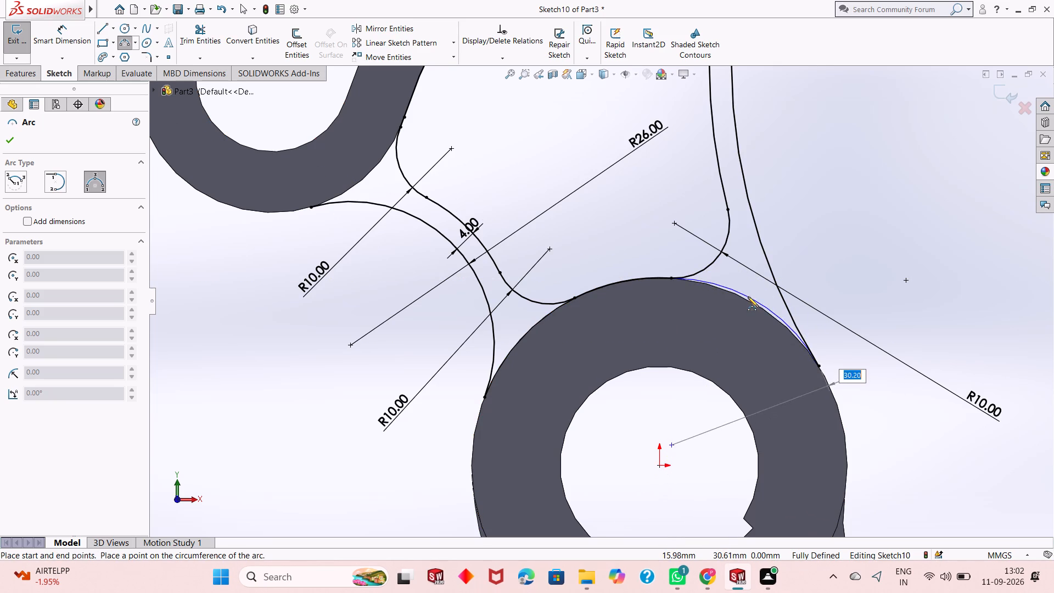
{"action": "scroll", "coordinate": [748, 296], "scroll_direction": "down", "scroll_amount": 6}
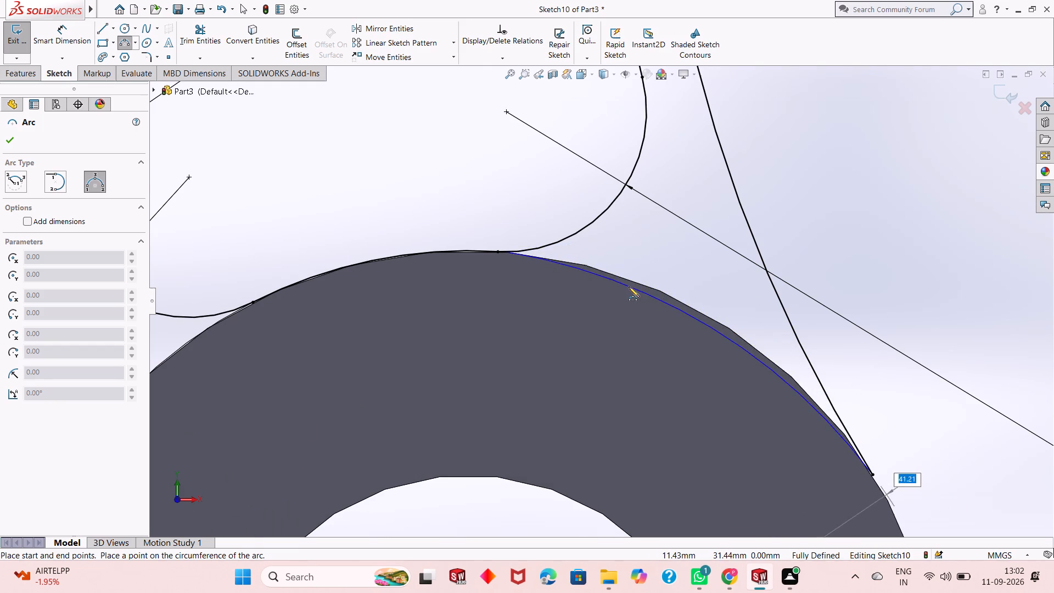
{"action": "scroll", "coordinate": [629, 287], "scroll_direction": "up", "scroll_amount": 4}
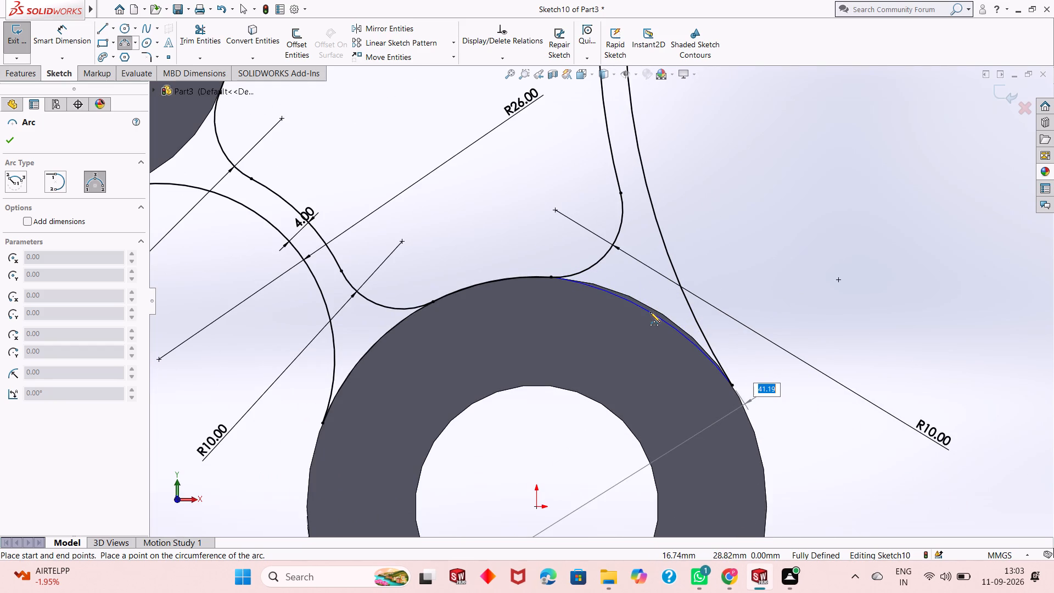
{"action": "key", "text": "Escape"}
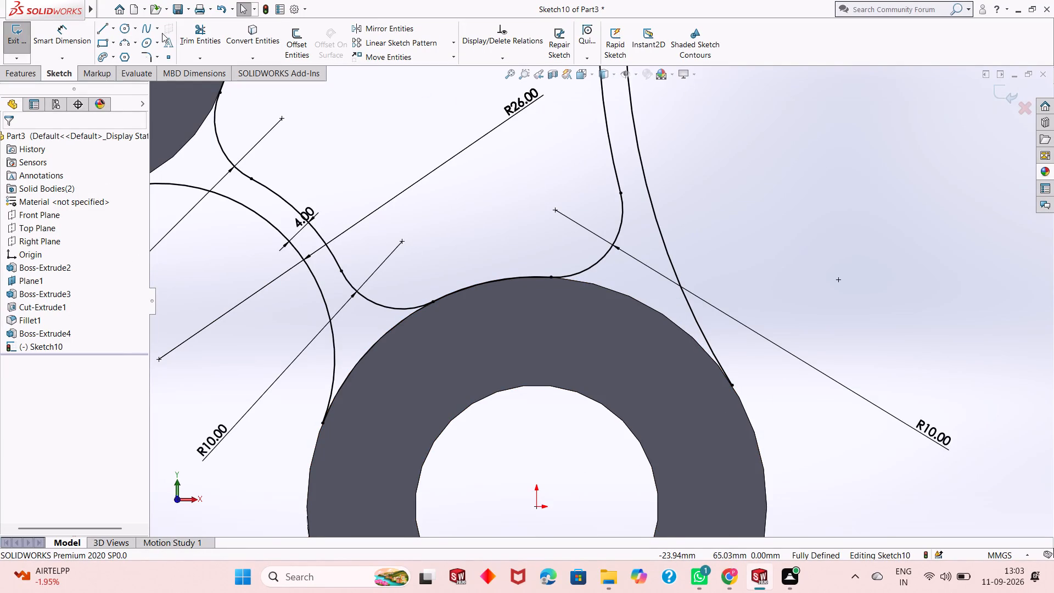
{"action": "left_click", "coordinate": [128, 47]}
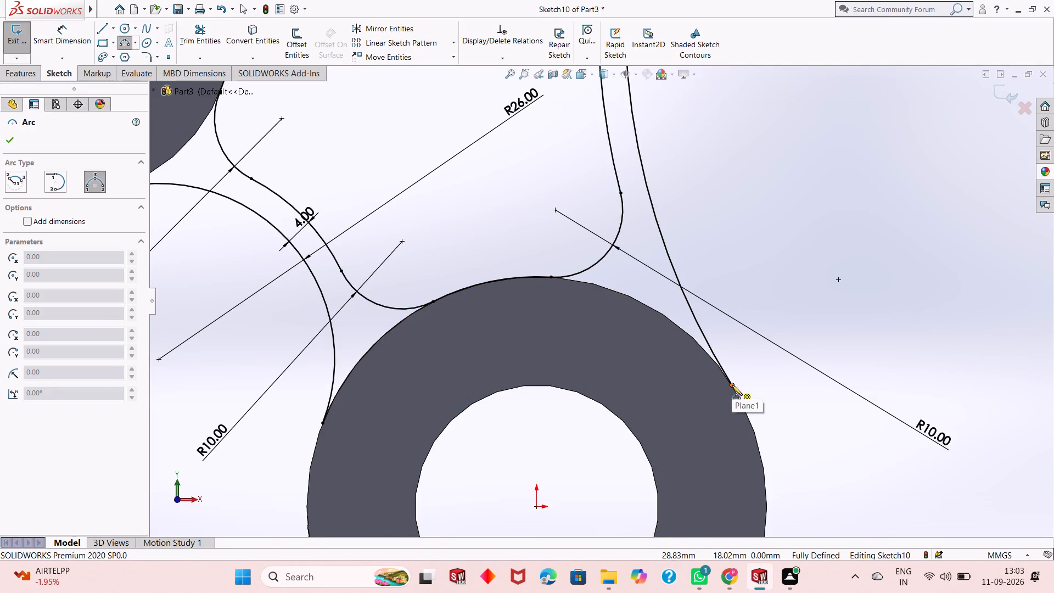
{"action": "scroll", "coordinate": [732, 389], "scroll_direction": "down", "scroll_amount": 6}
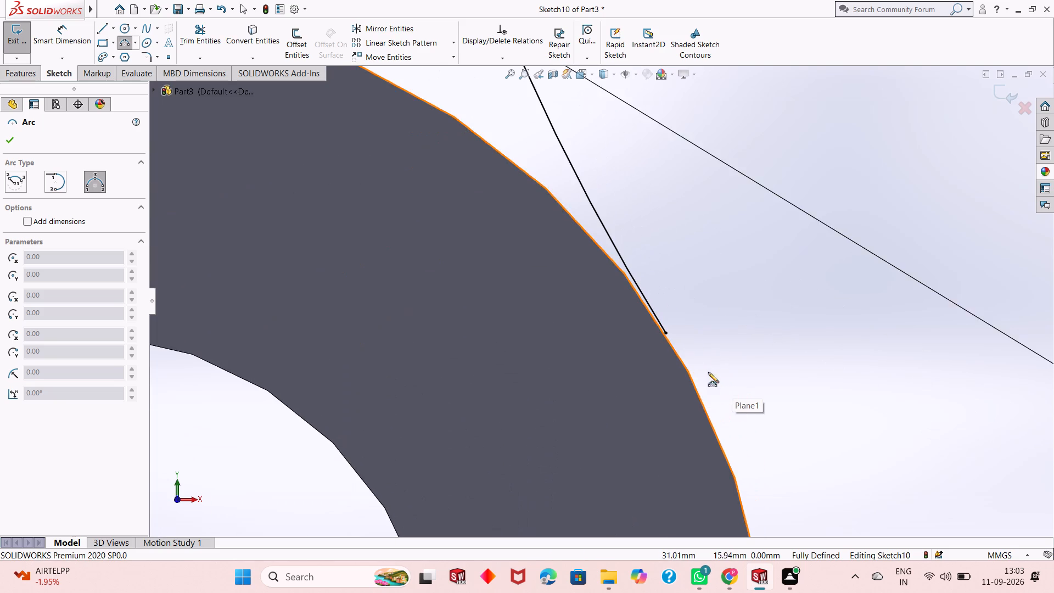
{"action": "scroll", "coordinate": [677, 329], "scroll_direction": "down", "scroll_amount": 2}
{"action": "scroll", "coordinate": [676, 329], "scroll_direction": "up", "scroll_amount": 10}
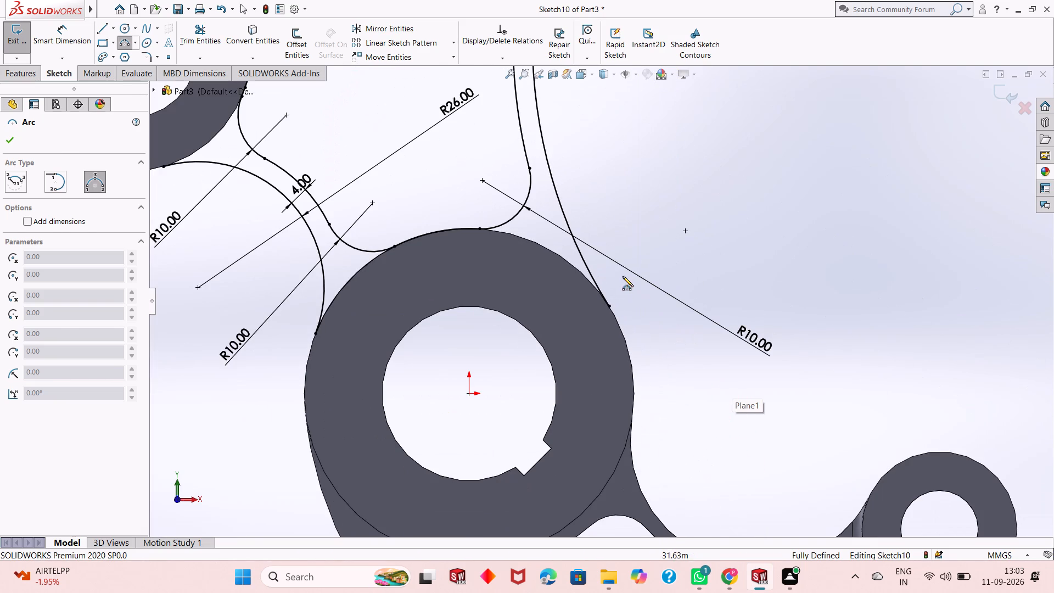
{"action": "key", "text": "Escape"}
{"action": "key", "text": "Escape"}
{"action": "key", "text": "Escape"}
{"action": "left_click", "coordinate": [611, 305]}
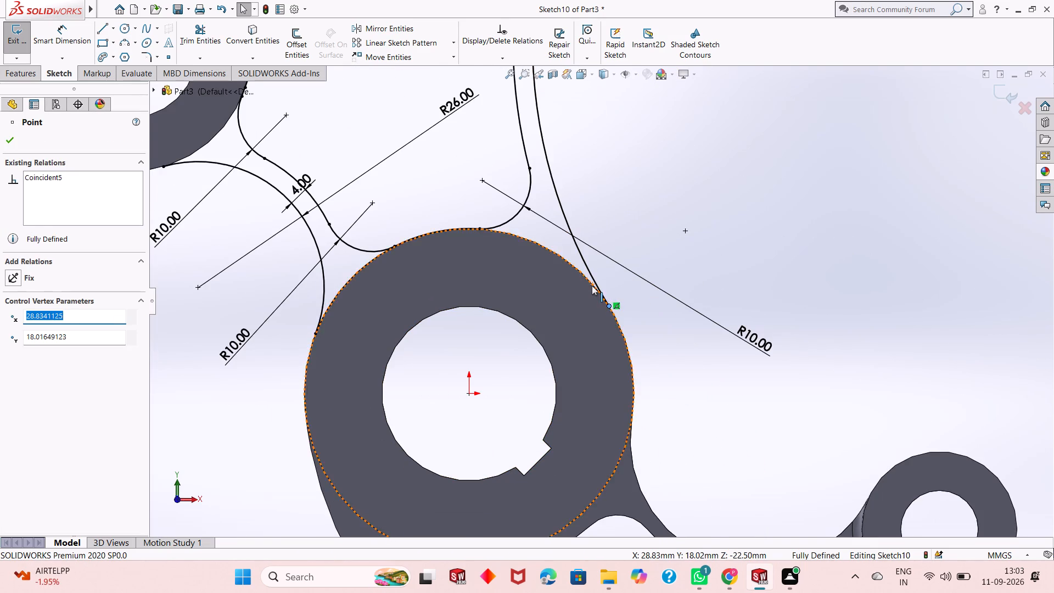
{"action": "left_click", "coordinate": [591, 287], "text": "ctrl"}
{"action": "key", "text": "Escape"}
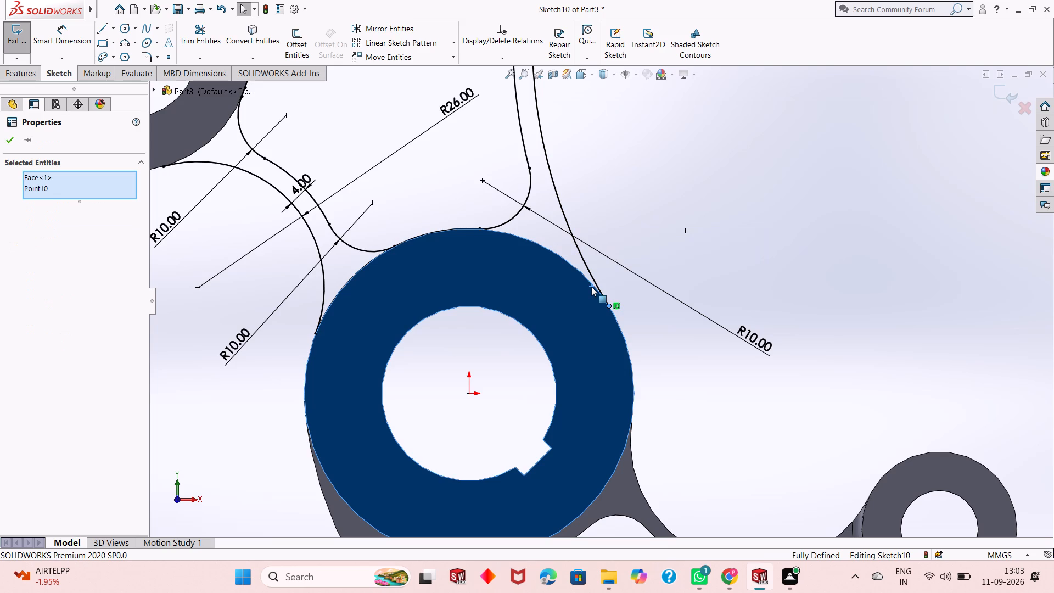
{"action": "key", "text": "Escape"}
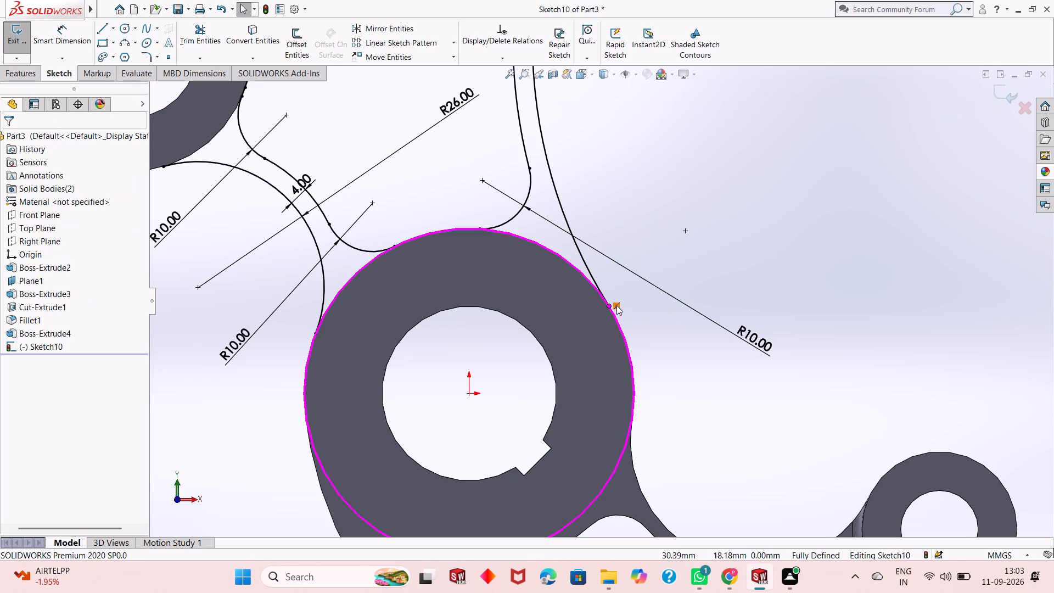
Draw a three-point arc of 34 mm radius along the large ring's edge, joining the R104 arc's lower end to the adjacent R10 corner arc.
{"action": "middle_click_drag", "start_coordinate": [683, 310], "coordinate": [691, 322]}
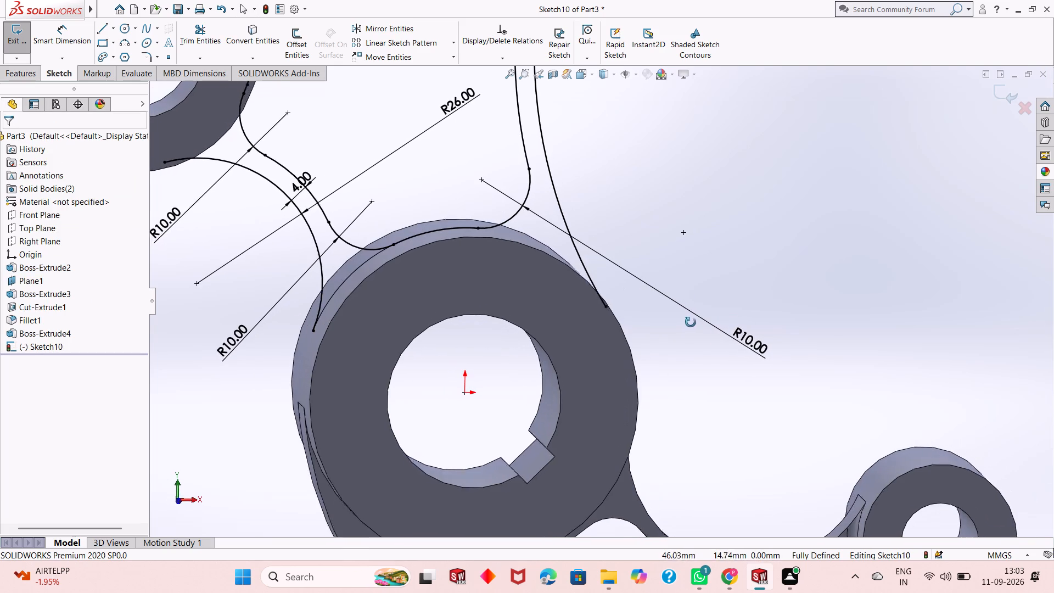
{"action": "middle_click_drag", "start_coordinate": [691, 322], "coordinate": [697, 320]}
{"action": "key", "text": "ctrl+8"}
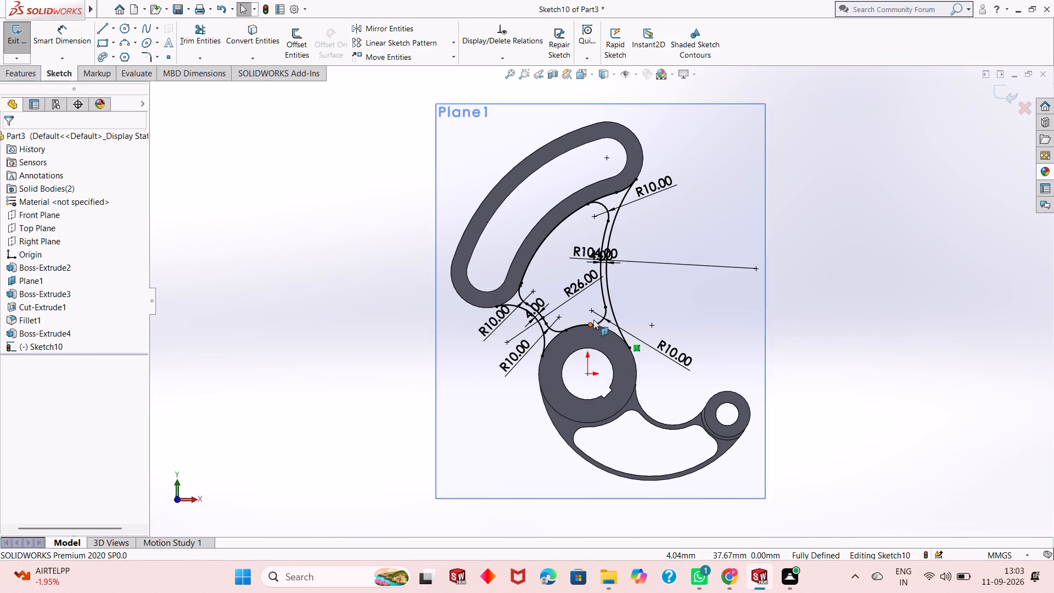
{"action": "scroll", "coordinate": [593, 320], "scroll_direction": "down", "scroll_amount": 7}
{"action": "scroll", "coordinate": [605, 381], "scroll_direction": "down", "scroll_amount": 2}
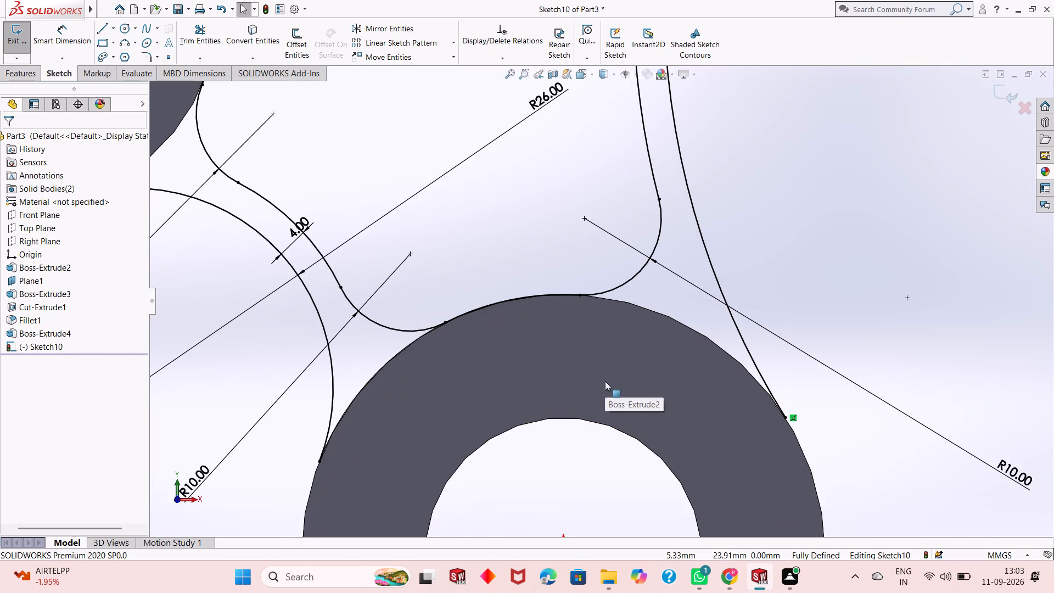
{"action": "left_click", "coordinate": [128, 44]}
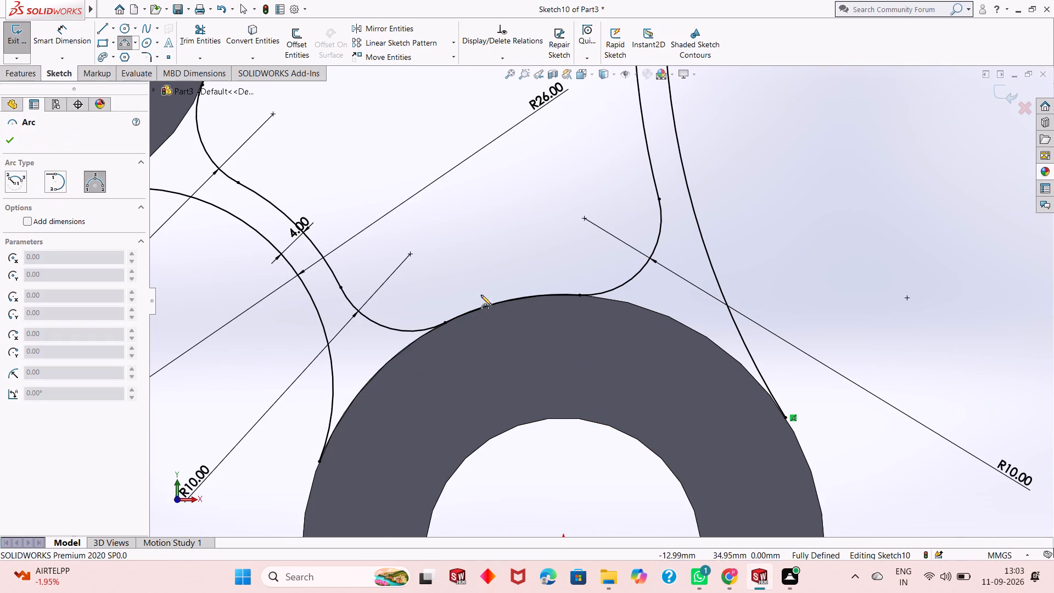
{"action": "left_click", "coordinate": [786, 417]}
{"action": "left_click", "coordinate": [578, 295]}
{"action": "left_click", "coordinate": [631, 301]}
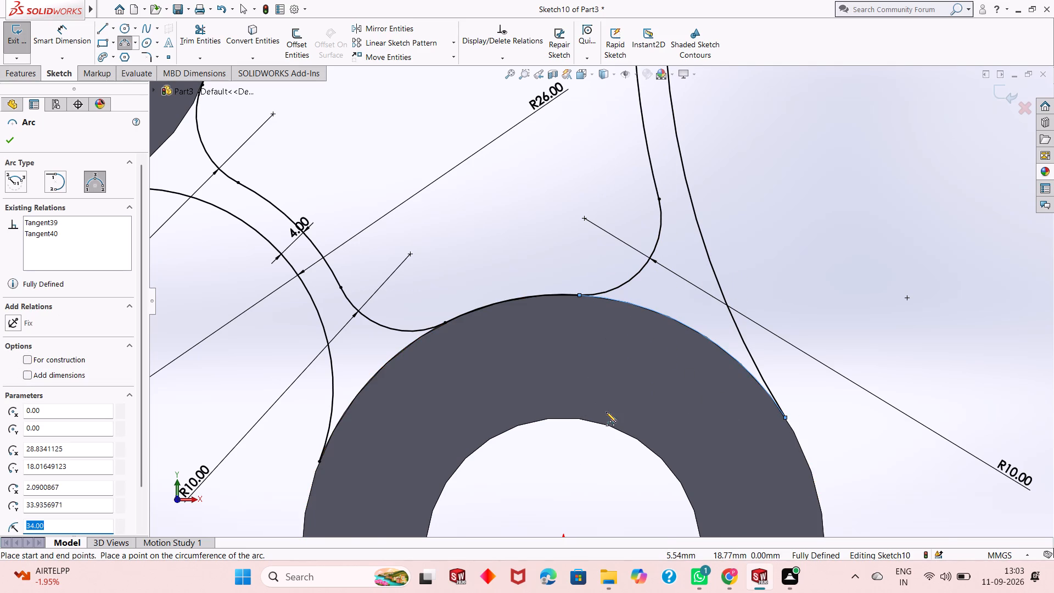
Draw a three-point arc of 25 mm radius along the slot body's lower end, joining the R26 arc's end to the adjacent R10 corner arc.
{"action": "scroll", "coordinate": [606, 412], "scroll_direction": "up", "scroll_amount": 9}
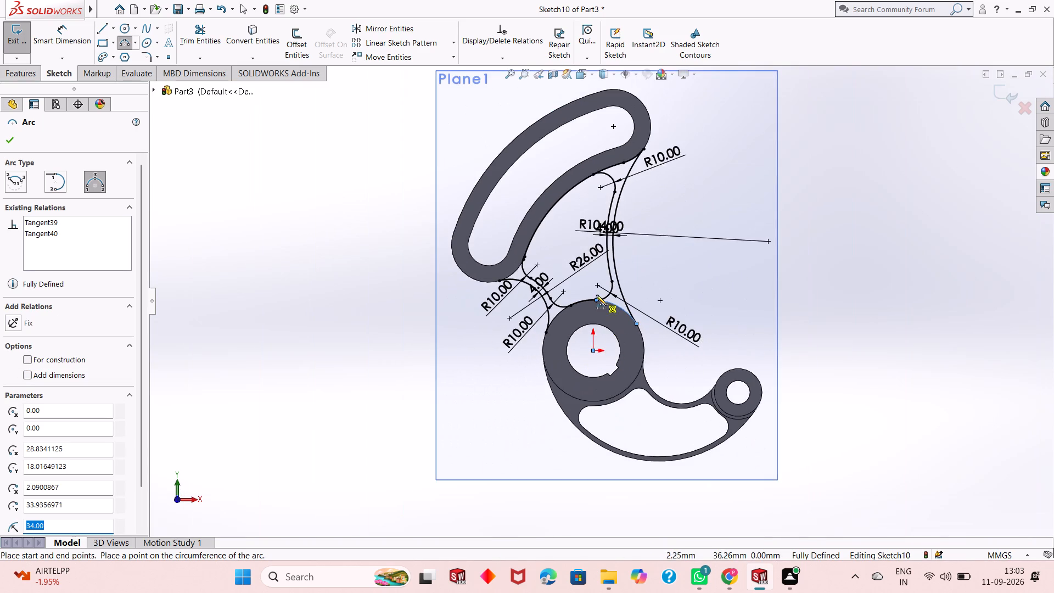
{"action": "scroll", "coordinate": [596, 295], "scroll_direction": "down", "scroll_amount": 3}
{"action": "scroll", "coordinate": [444, 219], "scroll_direction": "down", "scroll_amount": 4}
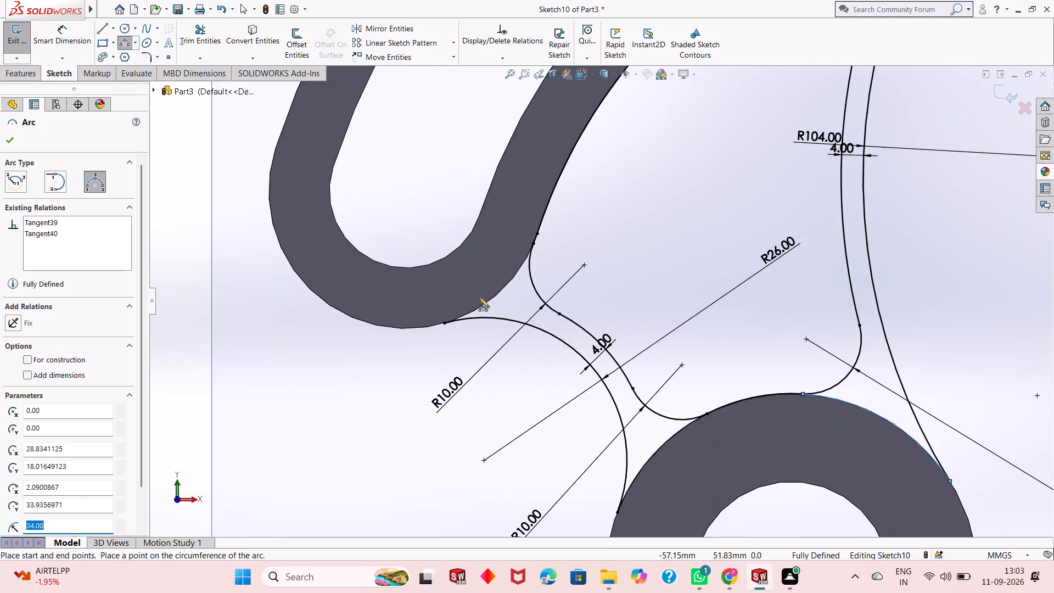
{"action": "left_click", "coordinate": [441, 326]}
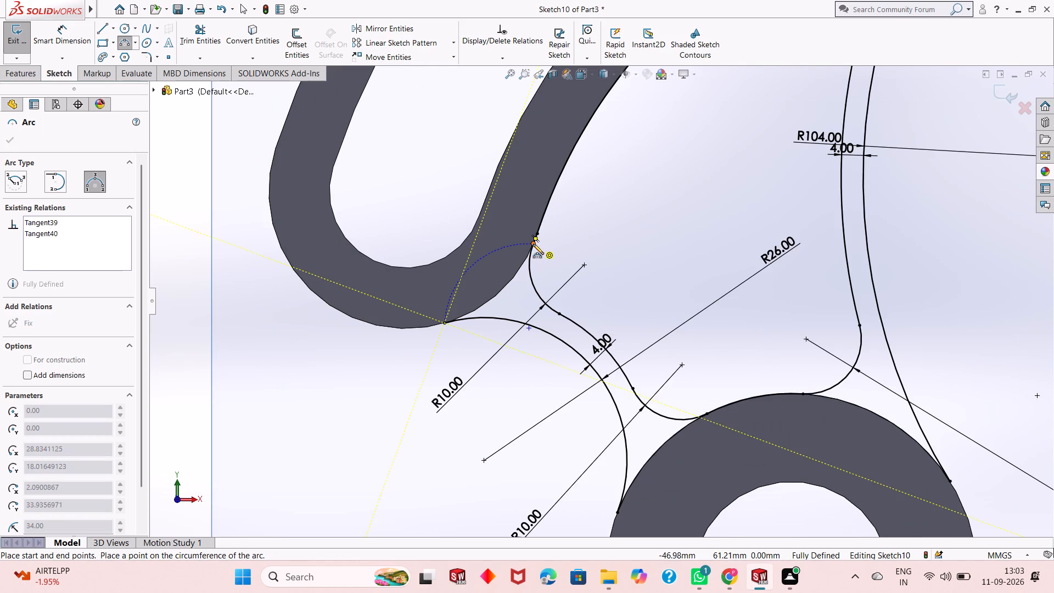
{"action": "left_click", "coordinate": [533, 244]}
{"action": "left_click", "coordinate": [525, 265]}
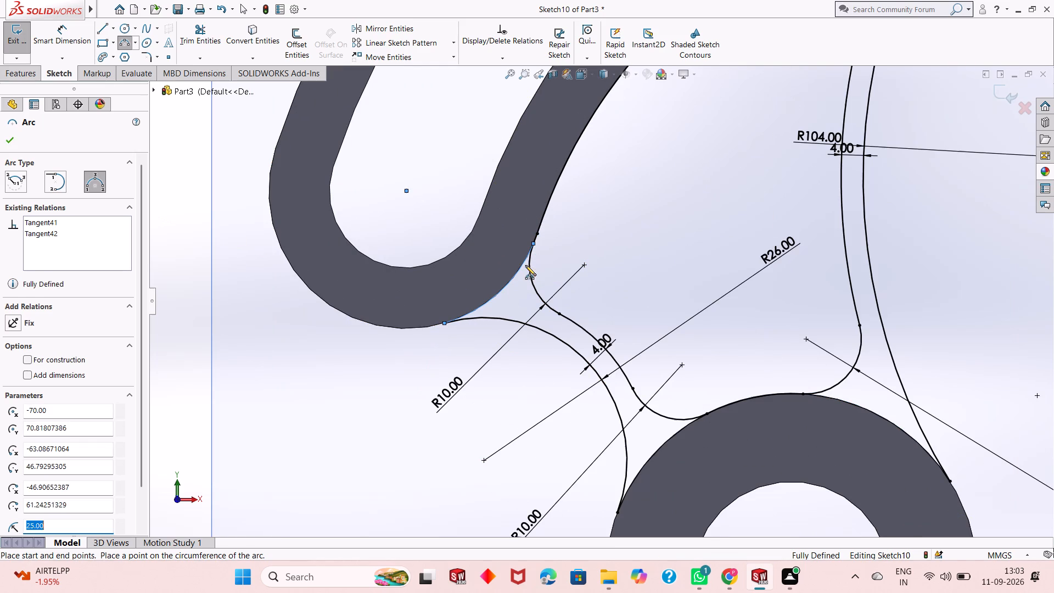
{"action": "key", "text": "Escape"}
{"action": "key", "text": "Escape"}
{"action": "key", "text": "Escape"}
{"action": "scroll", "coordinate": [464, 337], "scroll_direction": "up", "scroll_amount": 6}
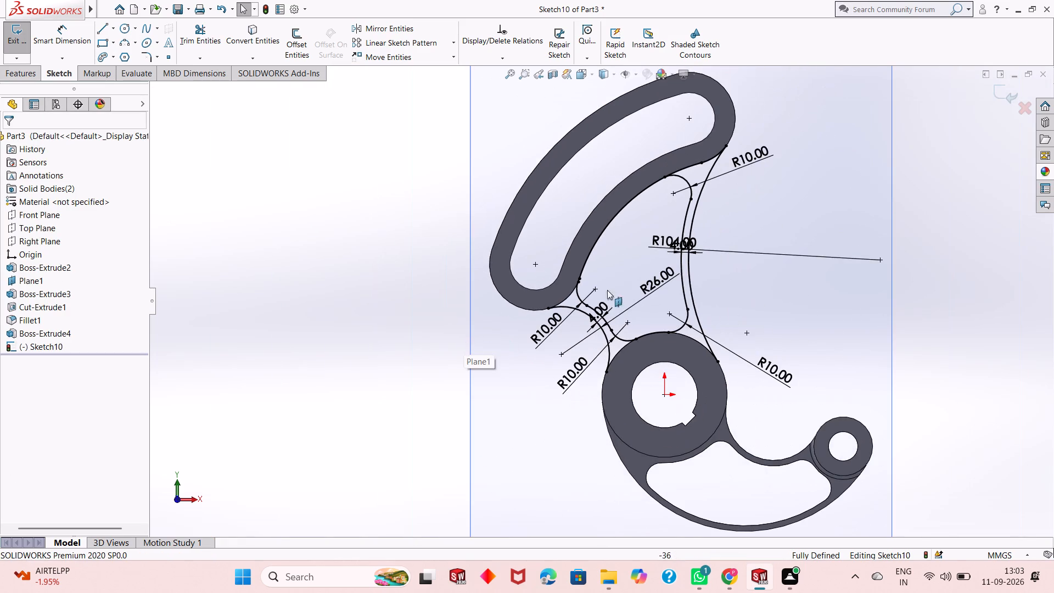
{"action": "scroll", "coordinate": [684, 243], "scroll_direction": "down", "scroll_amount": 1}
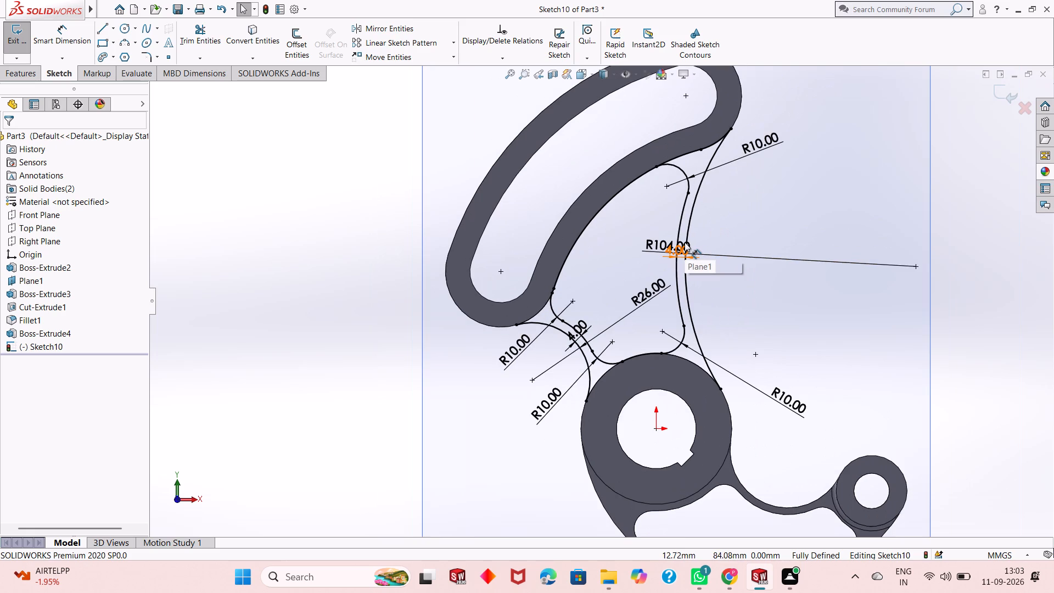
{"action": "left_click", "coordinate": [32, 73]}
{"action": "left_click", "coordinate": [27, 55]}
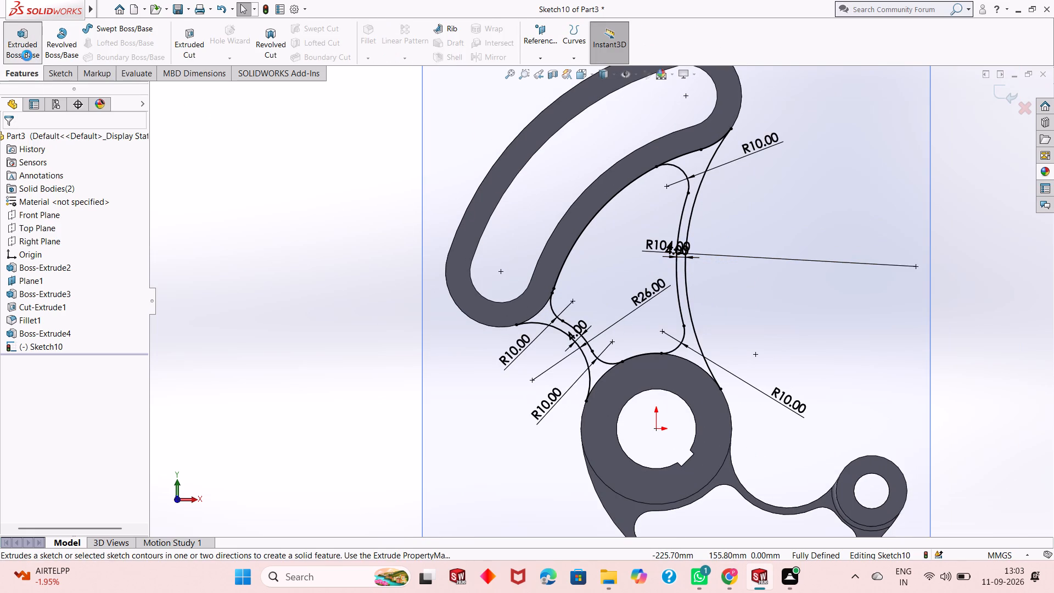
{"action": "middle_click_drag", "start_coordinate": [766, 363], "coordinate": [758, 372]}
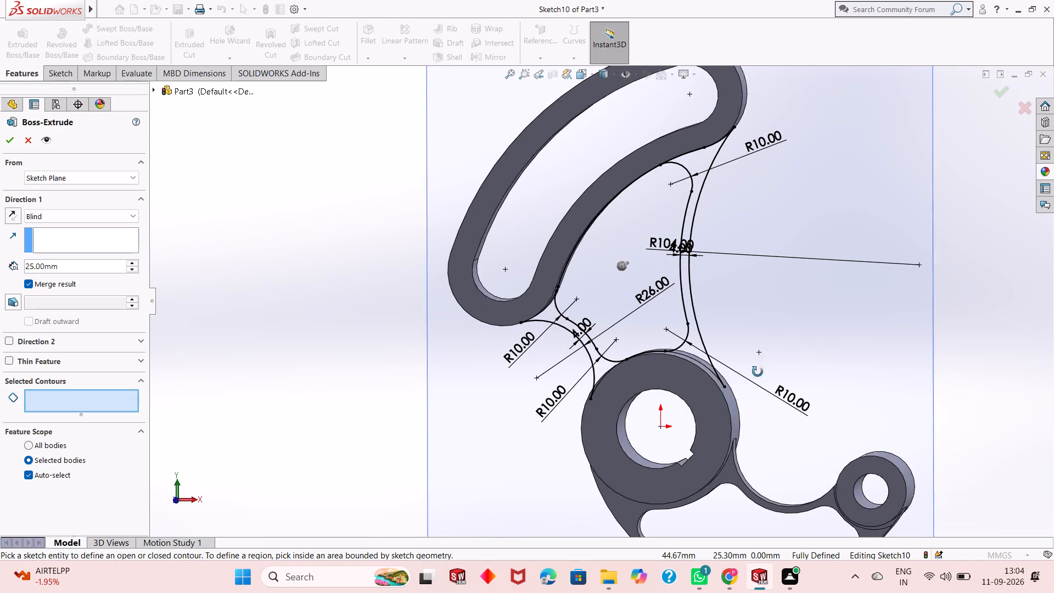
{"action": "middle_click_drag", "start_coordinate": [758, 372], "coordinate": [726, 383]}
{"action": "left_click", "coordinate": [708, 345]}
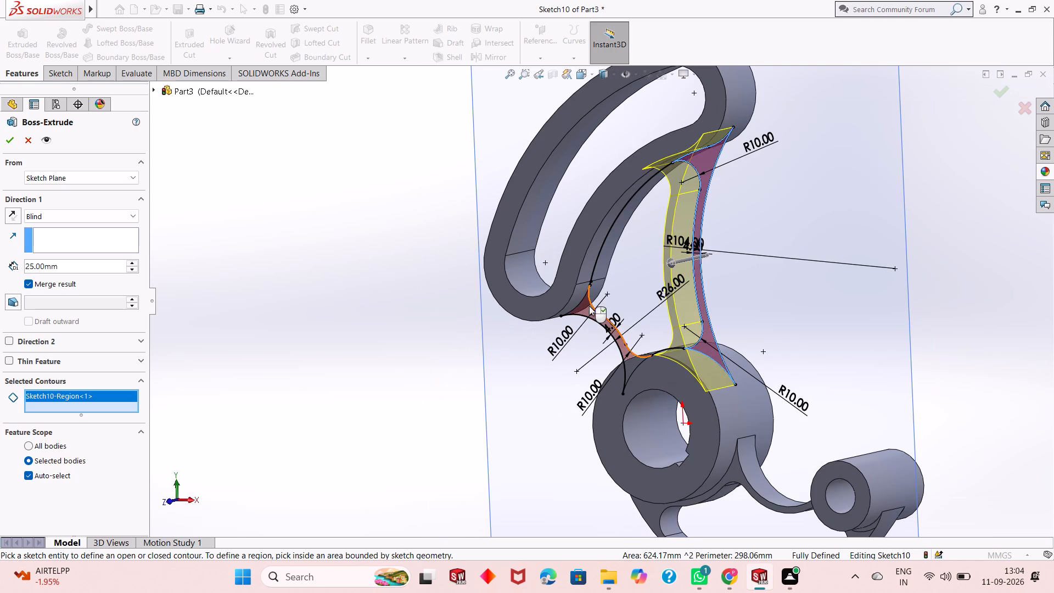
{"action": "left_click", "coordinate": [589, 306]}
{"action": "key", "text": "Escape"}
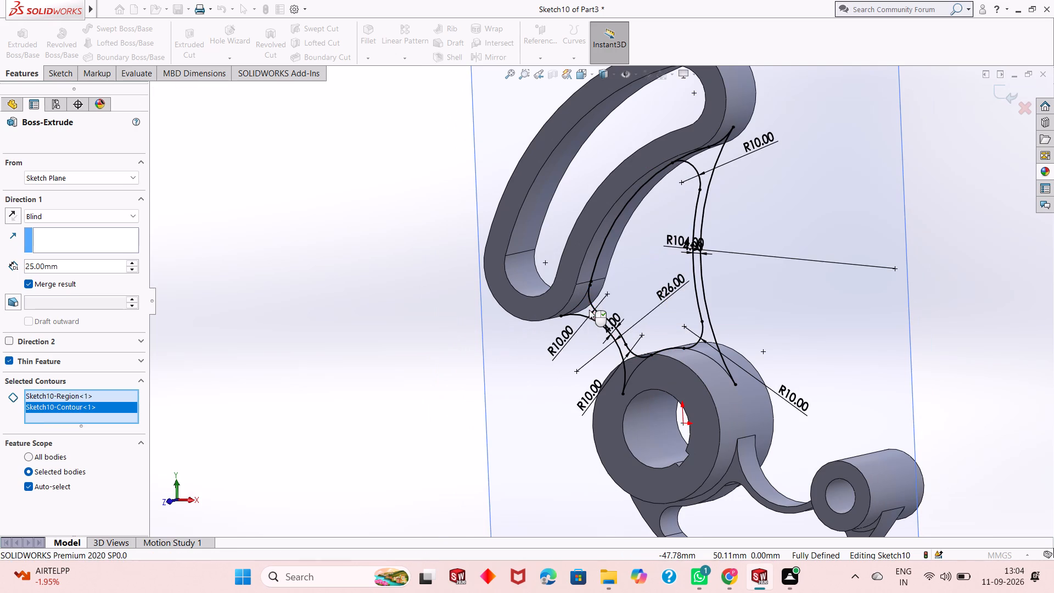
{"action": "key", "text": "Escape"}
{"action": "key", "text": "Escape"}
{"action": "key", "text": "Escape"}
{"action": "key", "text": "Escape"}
Extrude the R104 and R26 web regions between the slot body and large ring as a 25 mm Mid Plane boss.
{"action": "left_click", "coordinate": [25, 47]}
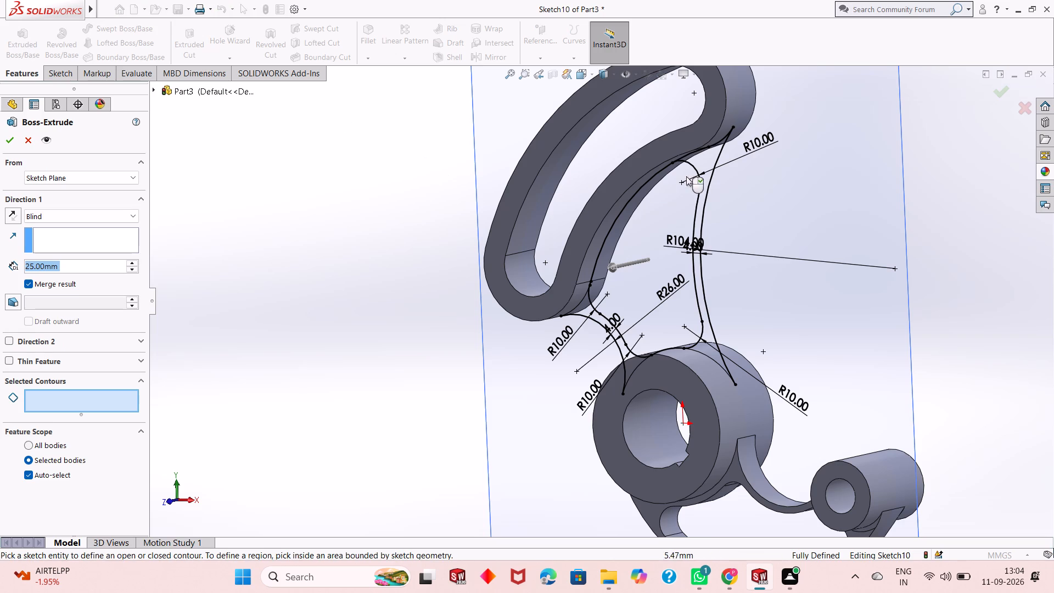
{"action": "left_click", "coordinate": [702, 166]}
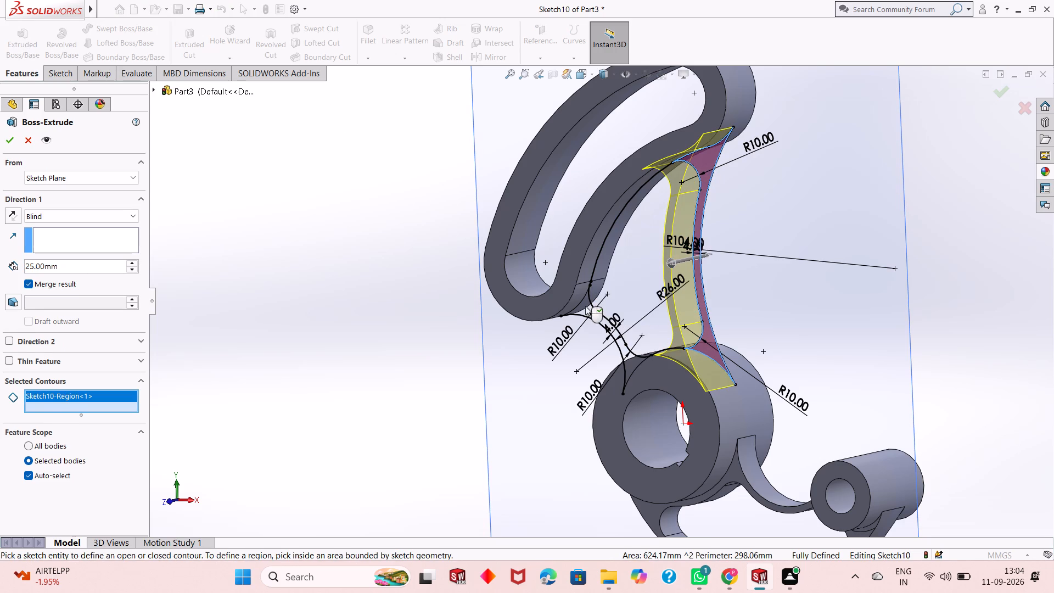
{"action": "left_click", "coordinate": [584, 306]}
{"action": "left_click", "coordinate": [47, 211]}
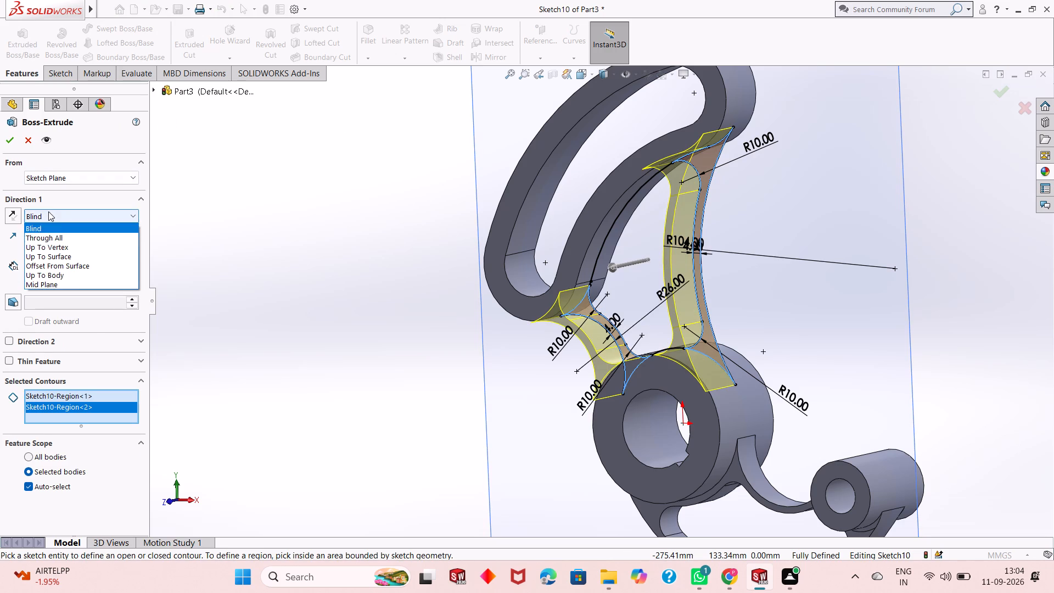
{"action": "left_click", "coordinate": [80, 285]}
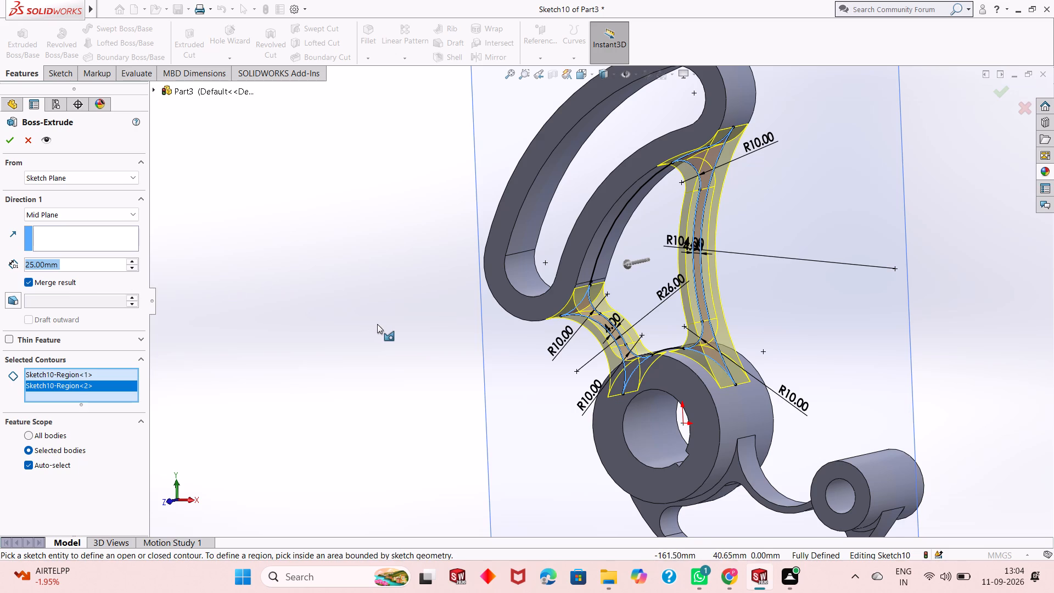
{"action": "scroll", "coordinate": [380, 325], "scroll_direction": "down", "scroll_amount": 1}
{"action": "scroll", "coordinate": [381, 329], "scroll_direction": "up", "scroll_amount": 3}
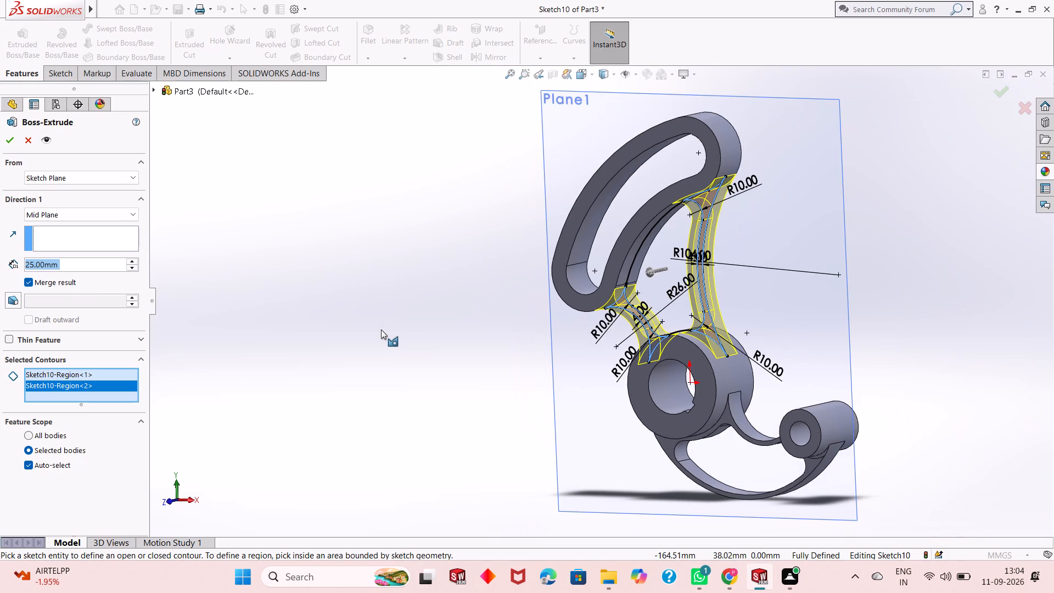
{"action": "scroll", "coordinate": [381, 329], "scroll_direction": "up", "scroll_amount": 2}
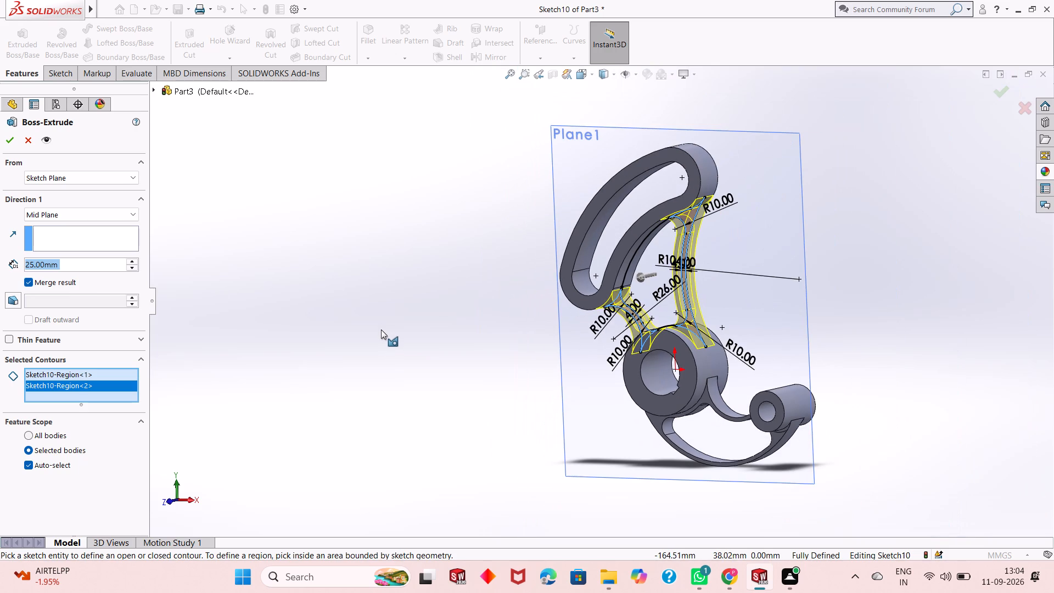
{"action": "scroll", "coordinate": [381, 329], "scroll_direction": "up", "scroll_amount": 1}
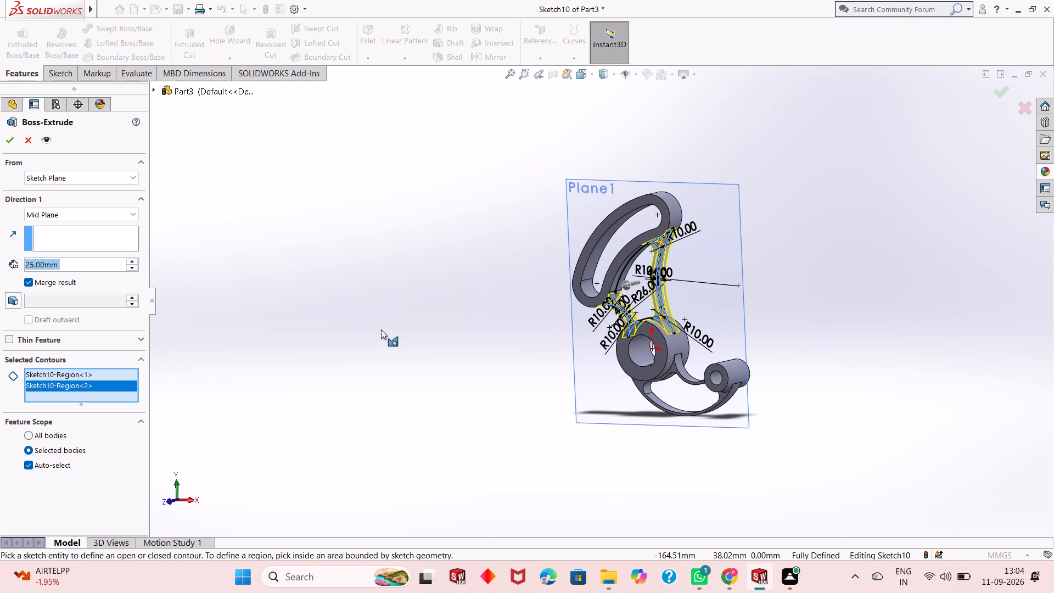
{"action": "scroll", "coordinate": [381, 329], "scroll_direction": "down", "scroll_amount": 1}
{"action": "scroll", "coordinate": [381, 329], "scroll_direction": "up", "scroll_amount": 1}
{"action": "scroll", "coordinate": [749, 261], "scroll_direction": "down", "scroll_amount": 4}
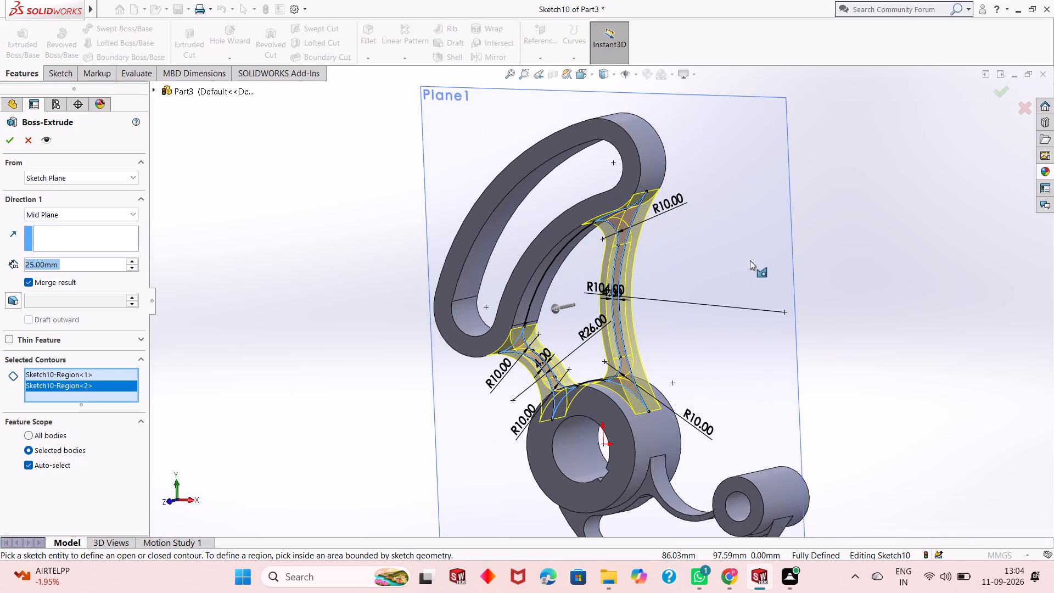
{"action": "scroll", "coordinate": [649, 314], "scroll_direction": "up", "scroll_amount": 1}
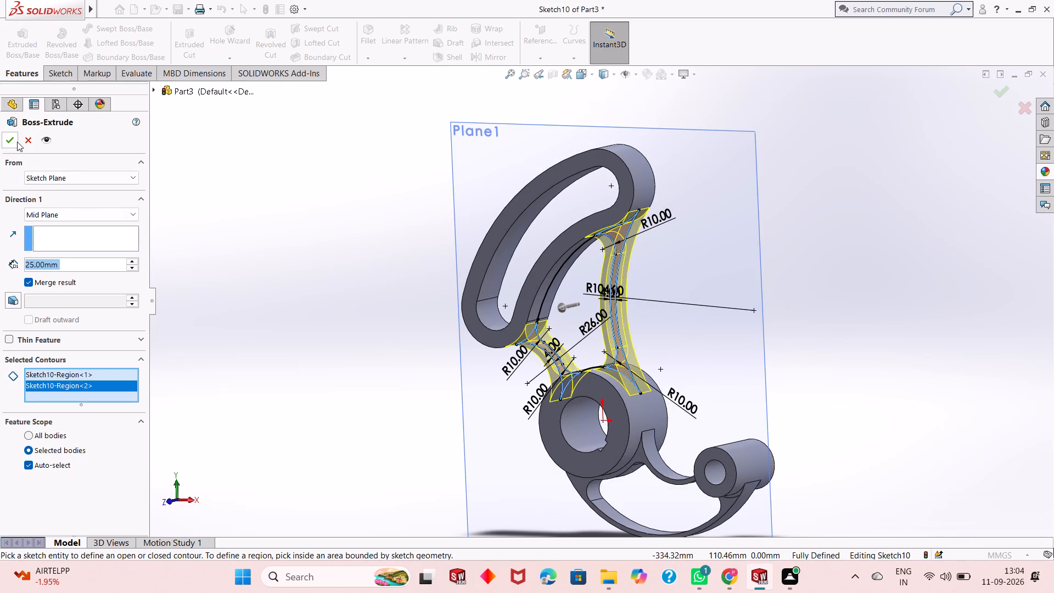
{"action": "left_click", "coordinate": [16, 142]}
{"action": "key", "text": "Escape"}
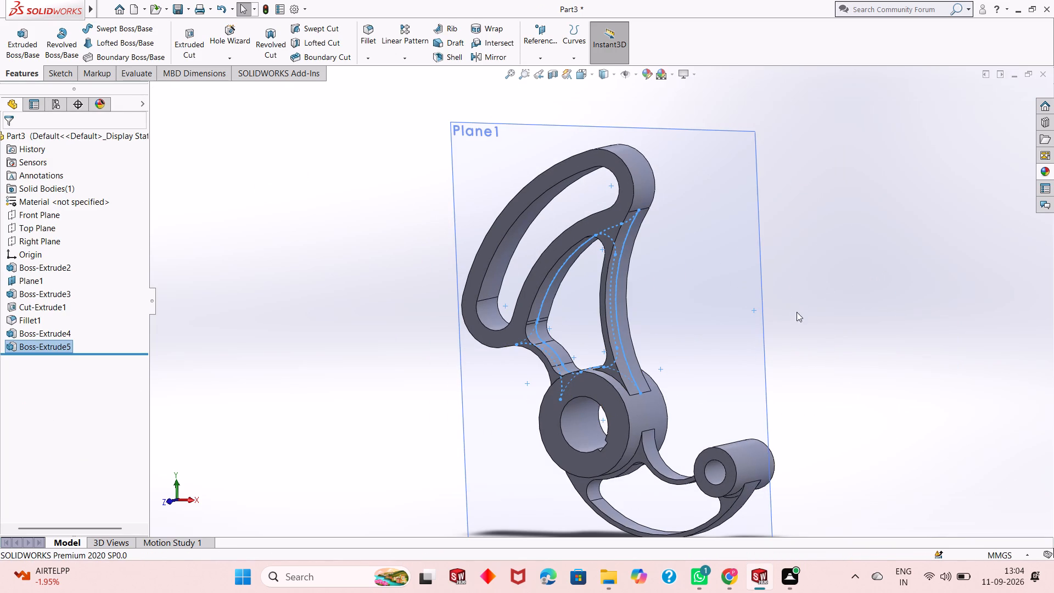
{"action": "key", "text": "Escape"}
{"action": "key", "text": "Escape"}
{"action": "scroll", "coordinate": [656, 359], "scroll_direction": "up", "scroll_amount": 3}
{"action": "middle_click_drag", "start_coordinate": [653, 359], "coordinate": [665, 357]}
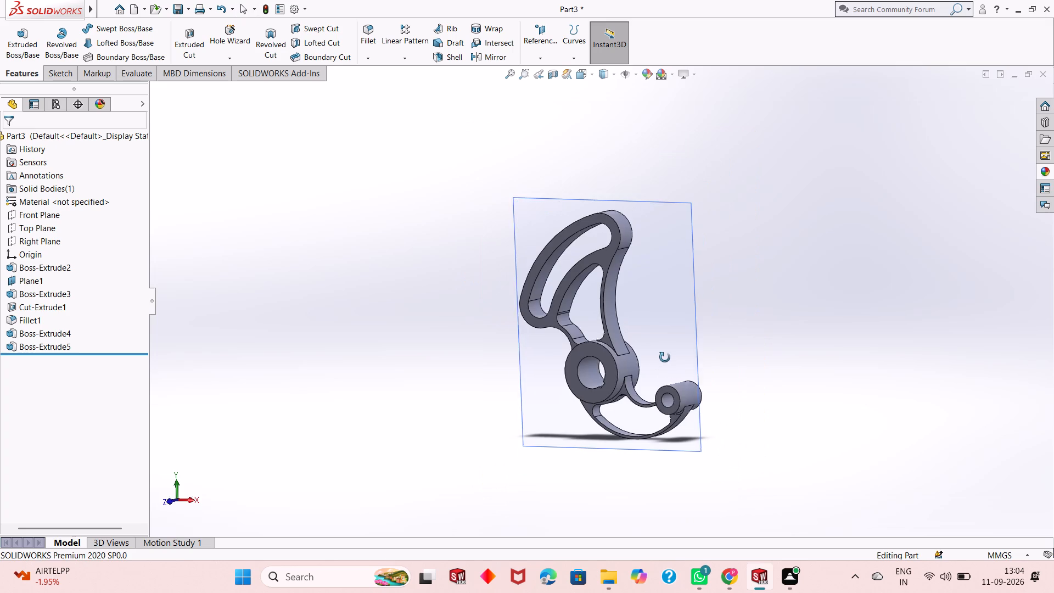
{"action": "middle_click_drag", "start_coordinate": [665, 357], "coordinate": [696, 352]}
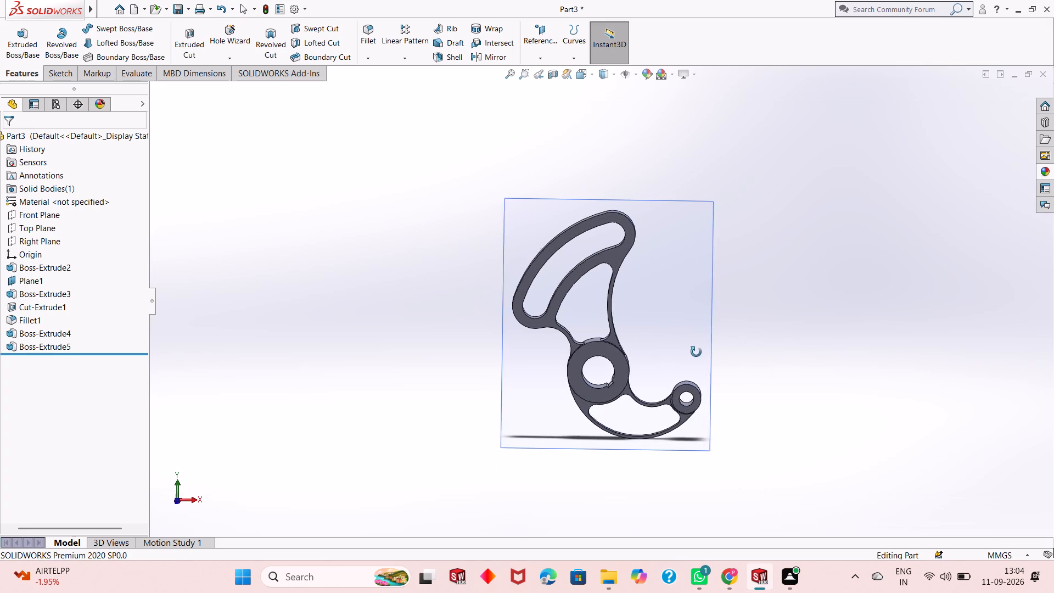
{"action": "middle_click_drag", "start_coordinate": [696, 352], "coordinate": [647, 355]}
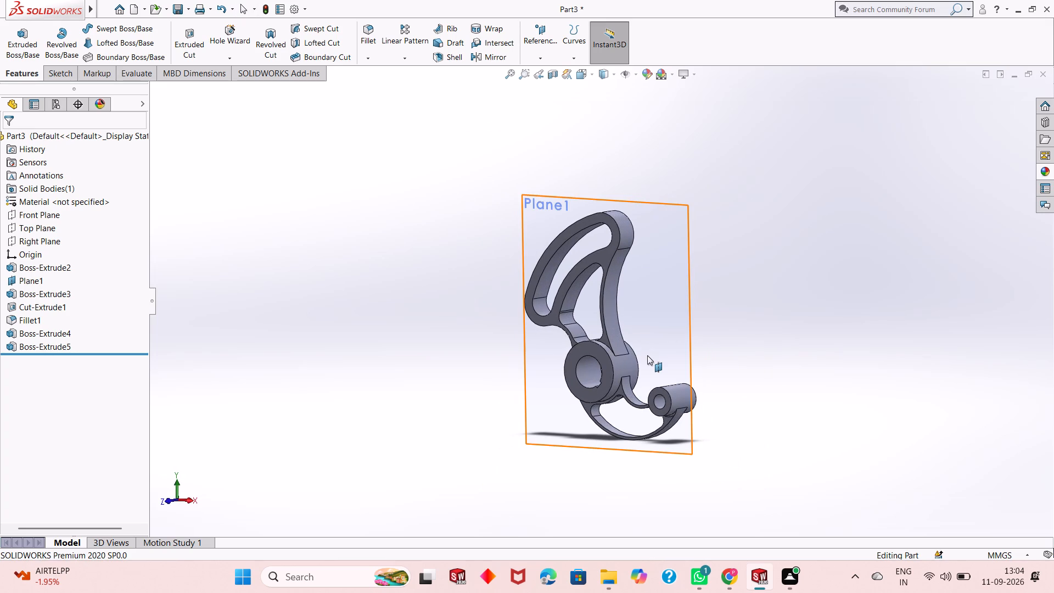
Hide the reference plane Plane1 that frames the part.
{"action": "scroll", "coordinate": [627, 302], "scroll_direction": "down", "scroll_amount": 2}
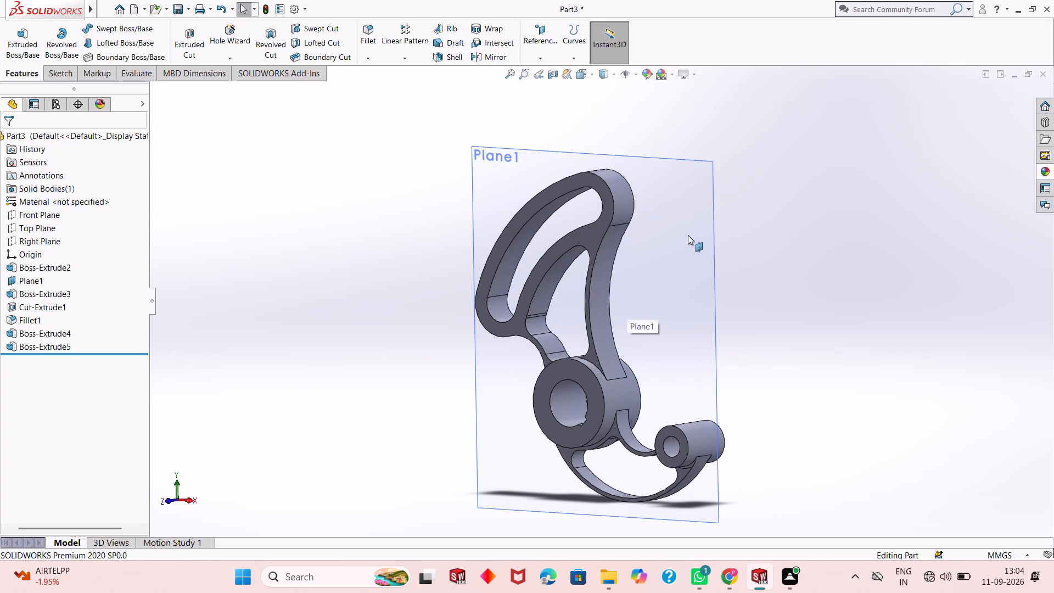
{"action": "right_click", "coordinate": [687, 228]}
{"action": "left_click", "coordinate": [727, 215]}
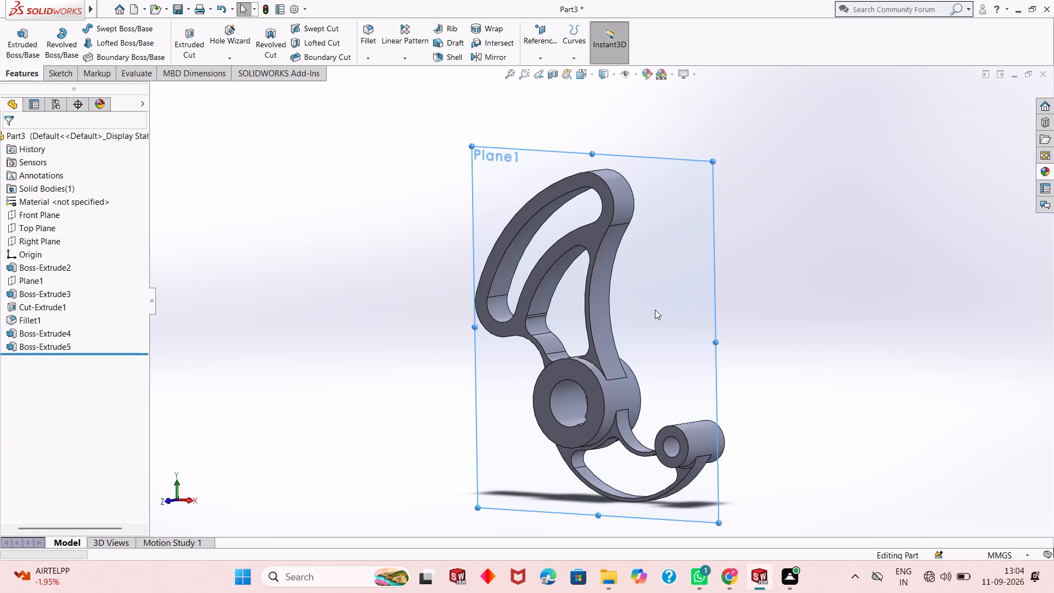
Examine the whole part from several sides, including the slot body, curved webs and both rings.
{"action": "middle_click_drag", "start_coordinate": [661, 356], "coordinate": [683, 445]}
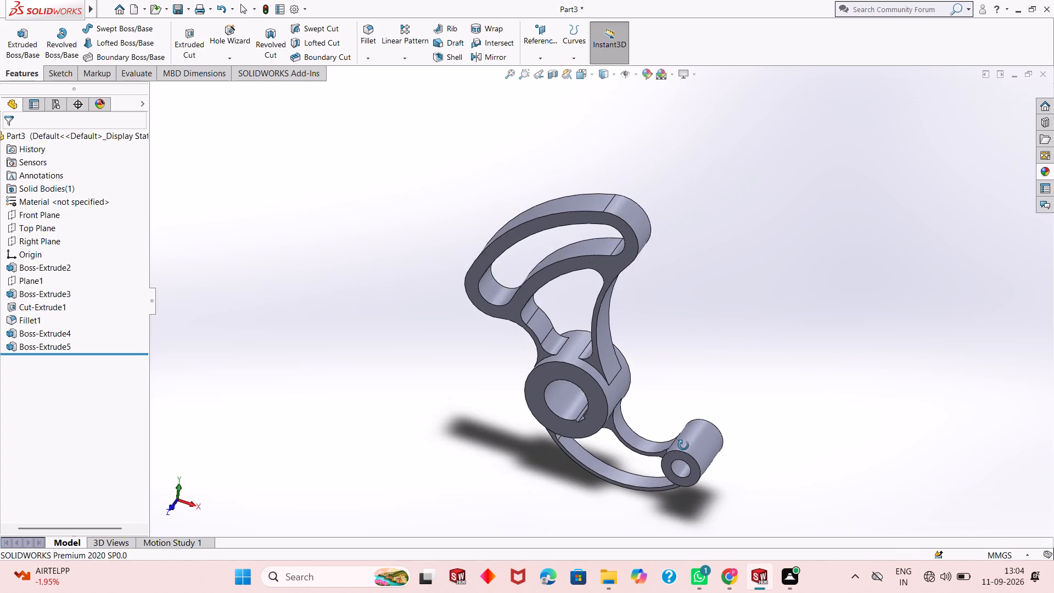
{"action": "middle_click_drag", "start_coordinate": [683, 445], "coordinate": [694, 437]}
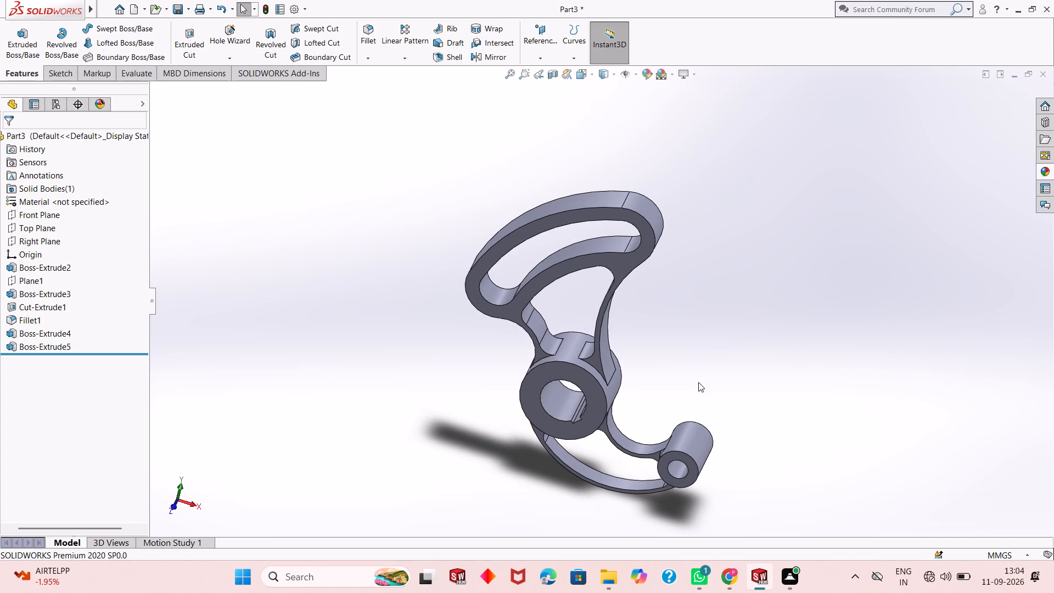
{"action": "middle_click_drag", "start_coordinate": [665, 360], "coordinate": [737, 278]}
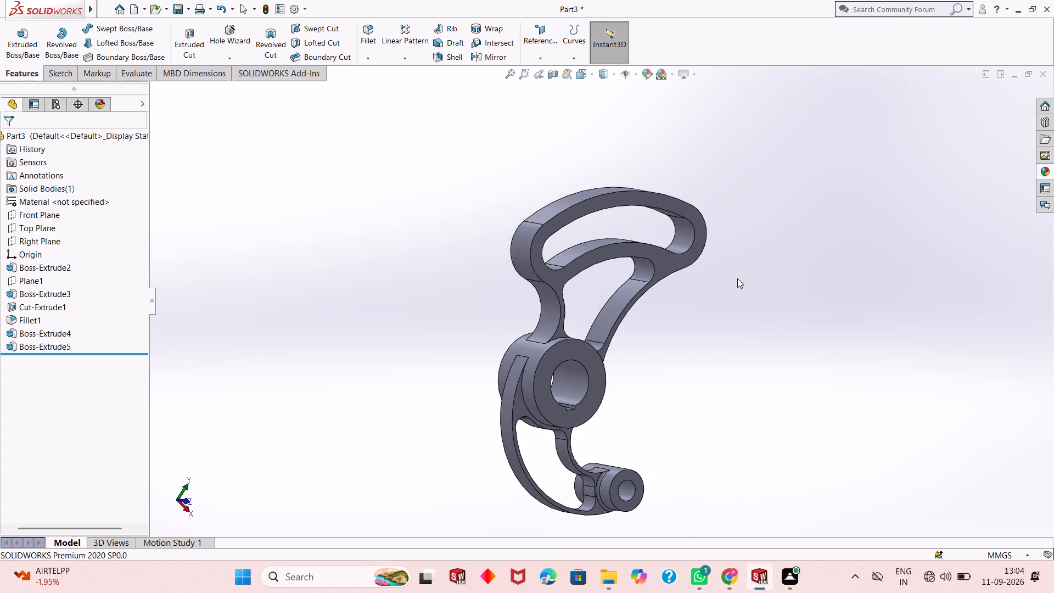
{"action": "middle_click_drag", "start_coordinate": [737, 278], "coordinate": [694, 295]}
{"action": "middle_click_drag", "start_coordinate": [694, 295], "coordinate": [596, 293]}
{"action": "middle_click_drag", "start_coordinate": [587, 282], "coordinate": [603, 253]}
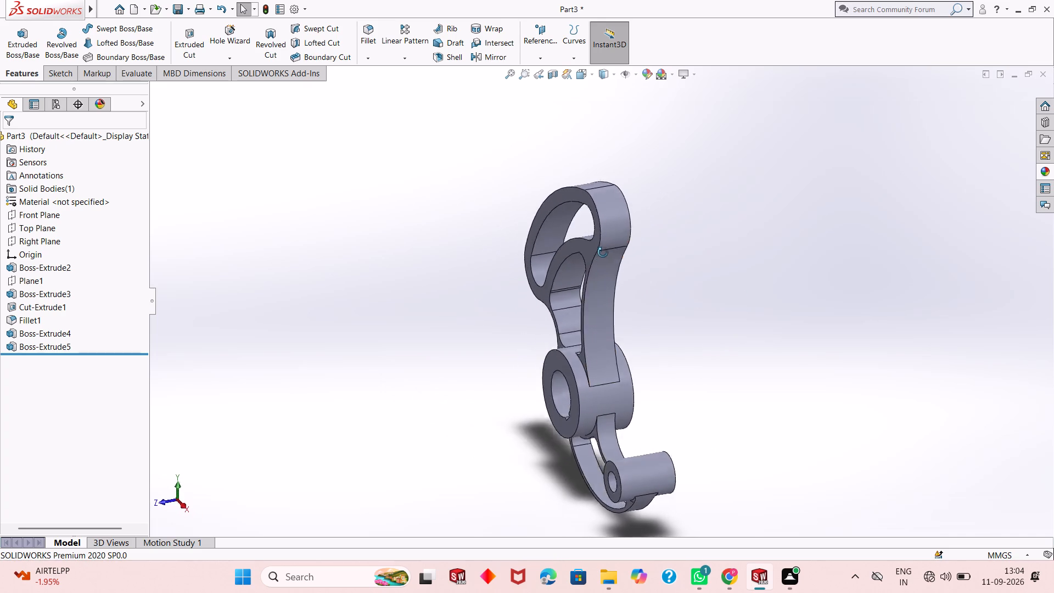
{"action": "middle_click_drag", "start_coordinate": [603, 253], "coordinate": [658, 244]}
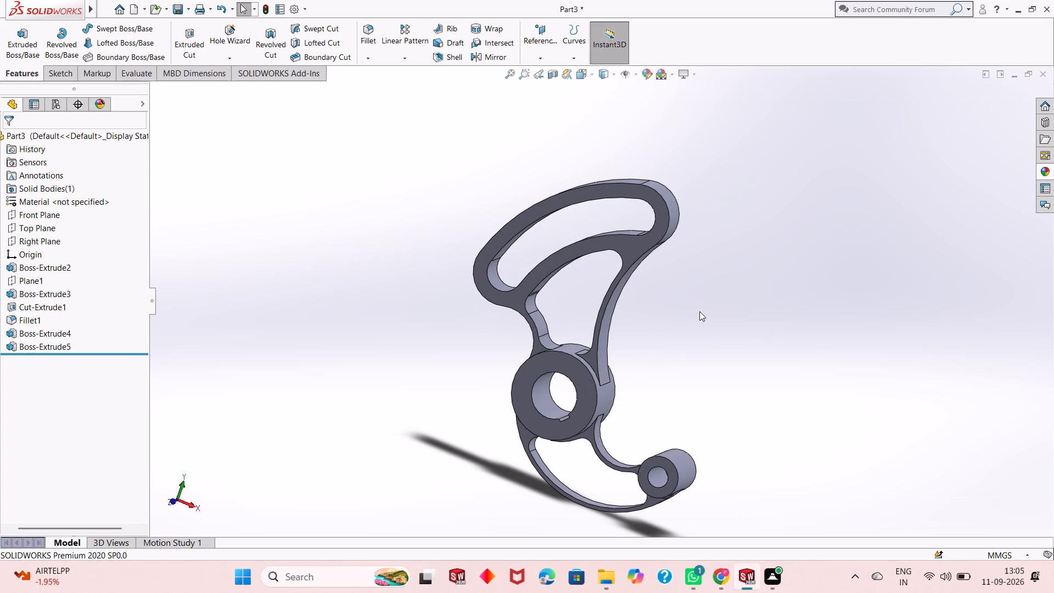
{"action": "middle_click_drag", "start_coordinate": [699, 312], "coordinate": [702, 212]}
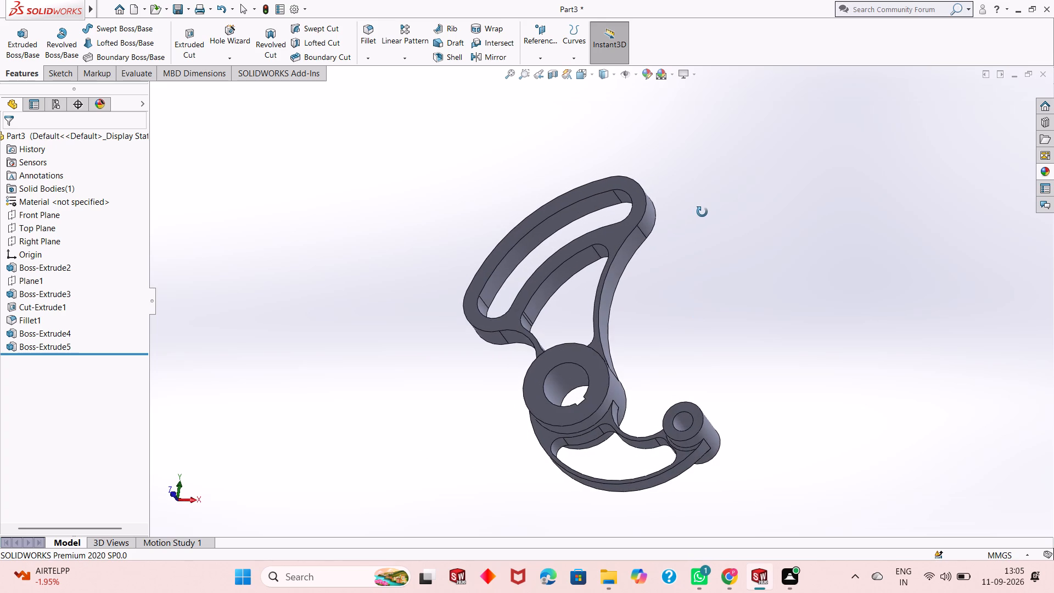
{"action": "middle_click_drag", "start_coordinate": [702, 212], "coordinate": [705, 212]}
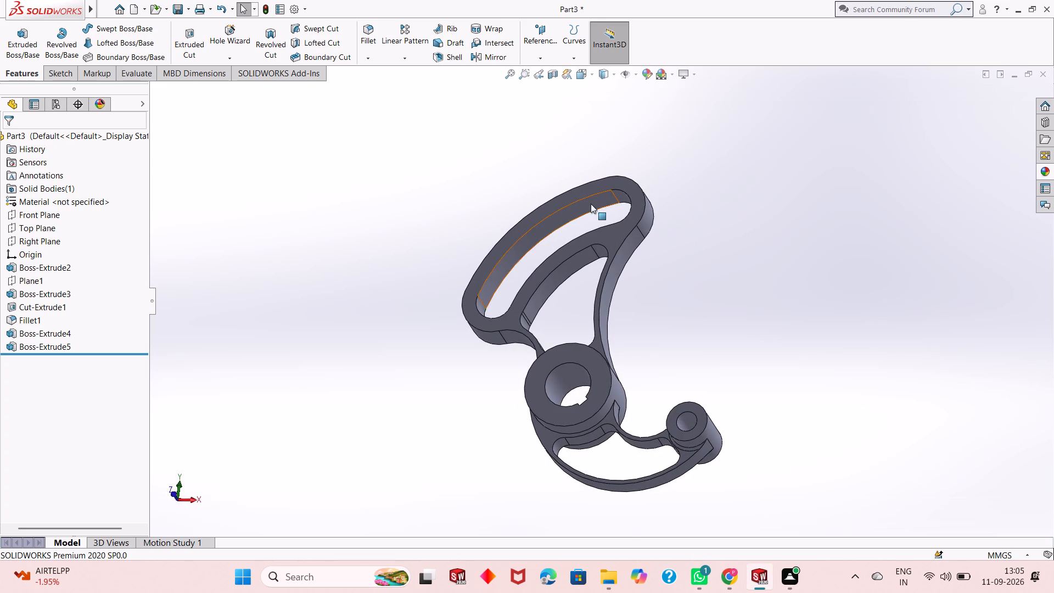
{"action": "middle_click_drag", "start_coordinate": [566, 251], "coordinate": [546, 338]}
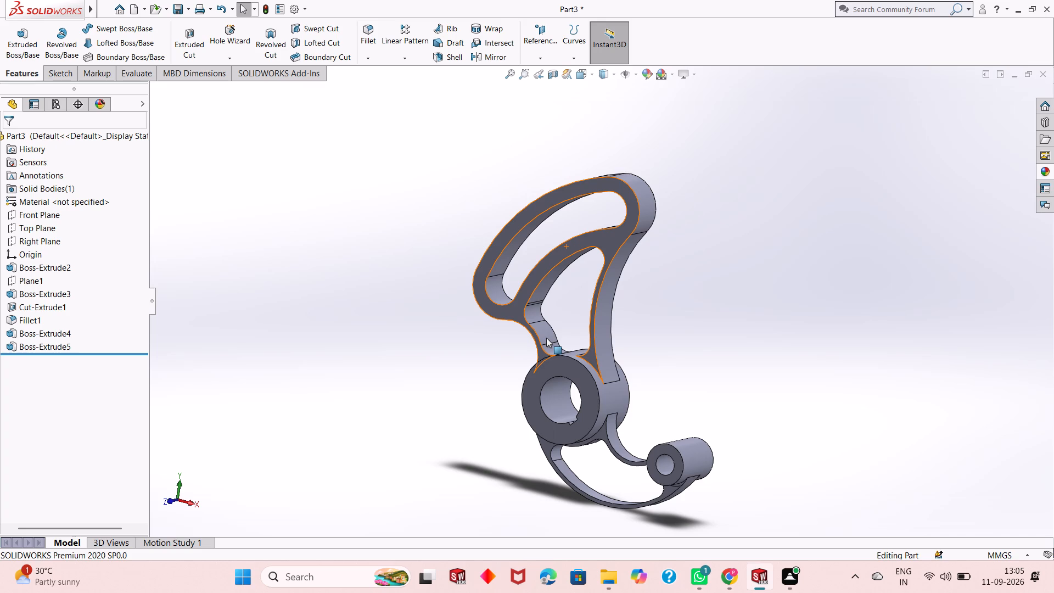
{"action": "middle_click_drag", "start_coordinate": [747, 321], "coordinate": [642, 355]}
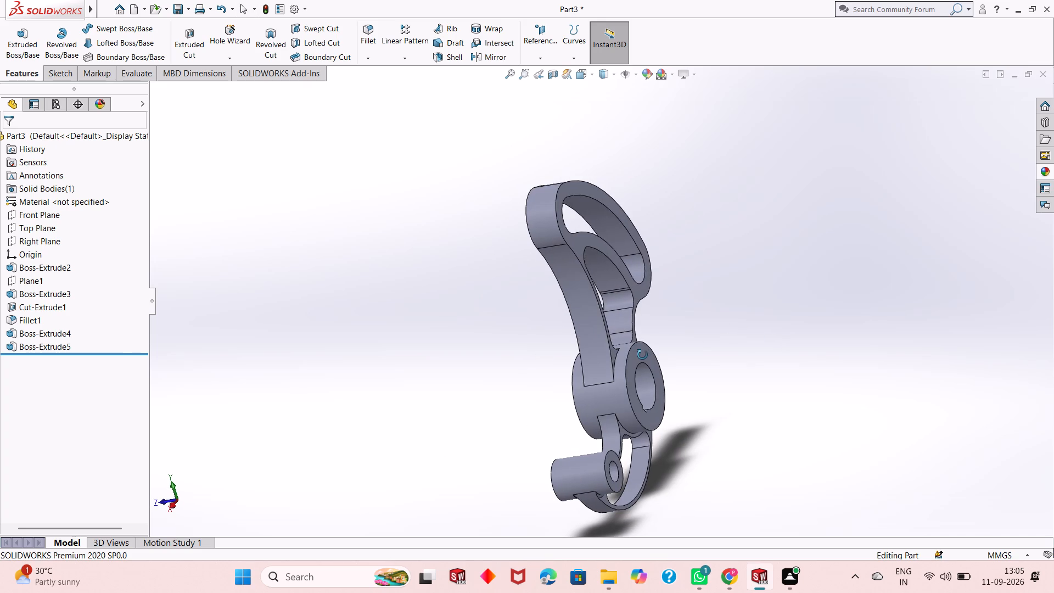
{"action": "middle_click_drag", "start_coordinate": [642, 355], "coordinate": [745, 357]}
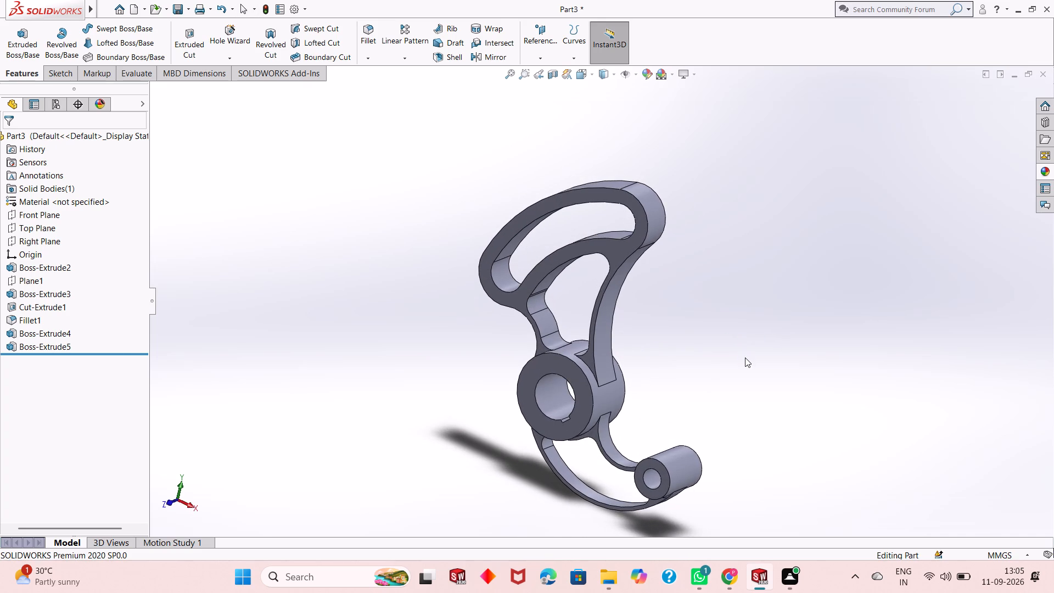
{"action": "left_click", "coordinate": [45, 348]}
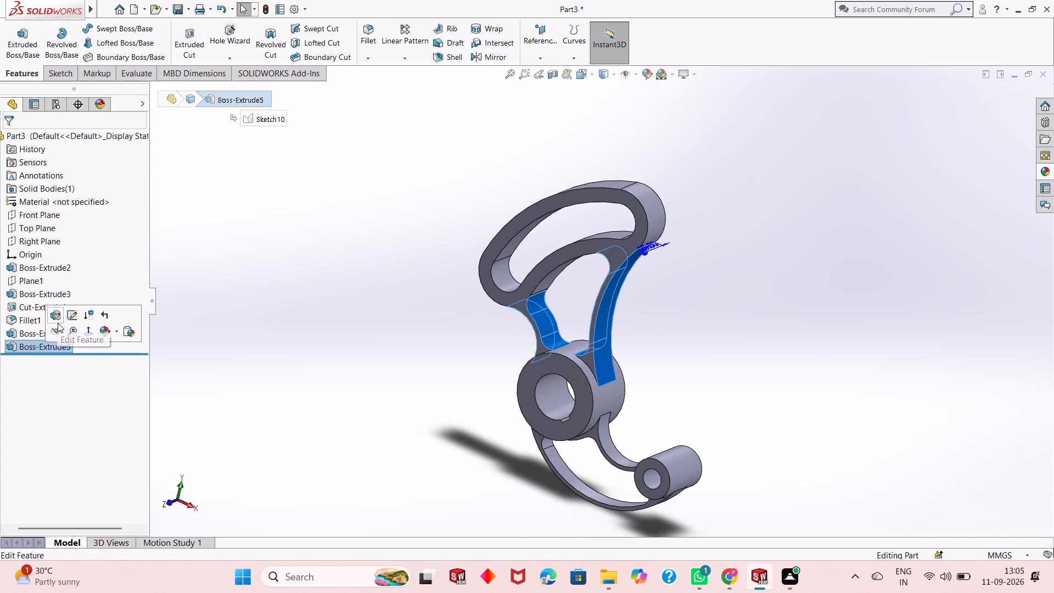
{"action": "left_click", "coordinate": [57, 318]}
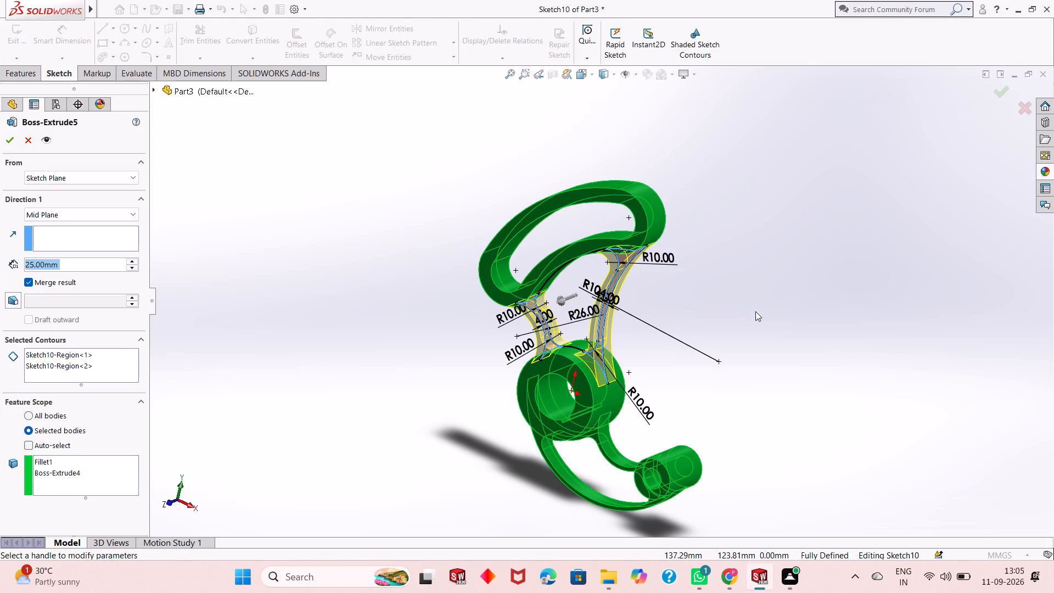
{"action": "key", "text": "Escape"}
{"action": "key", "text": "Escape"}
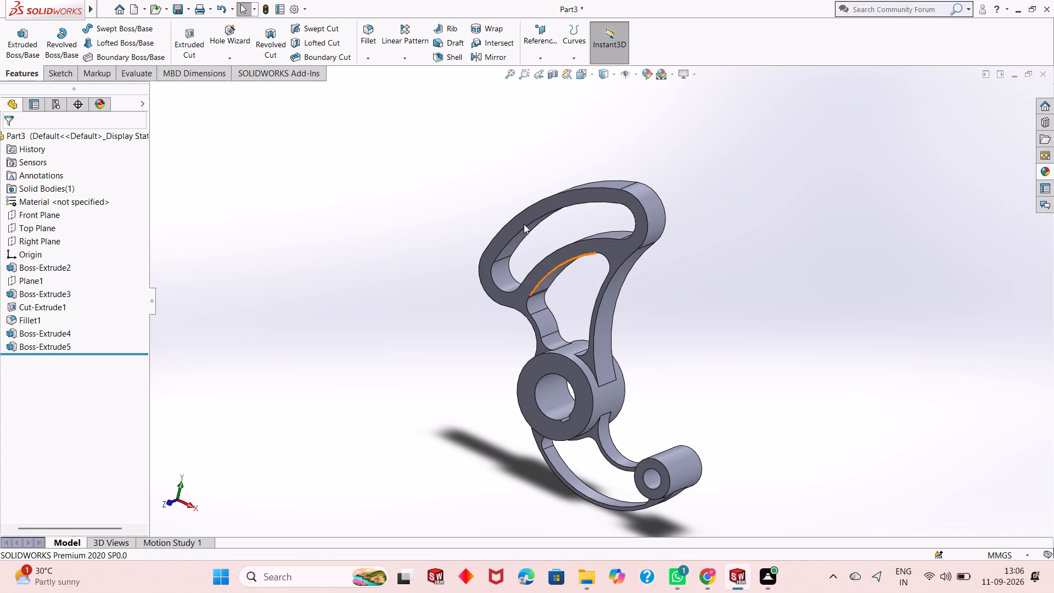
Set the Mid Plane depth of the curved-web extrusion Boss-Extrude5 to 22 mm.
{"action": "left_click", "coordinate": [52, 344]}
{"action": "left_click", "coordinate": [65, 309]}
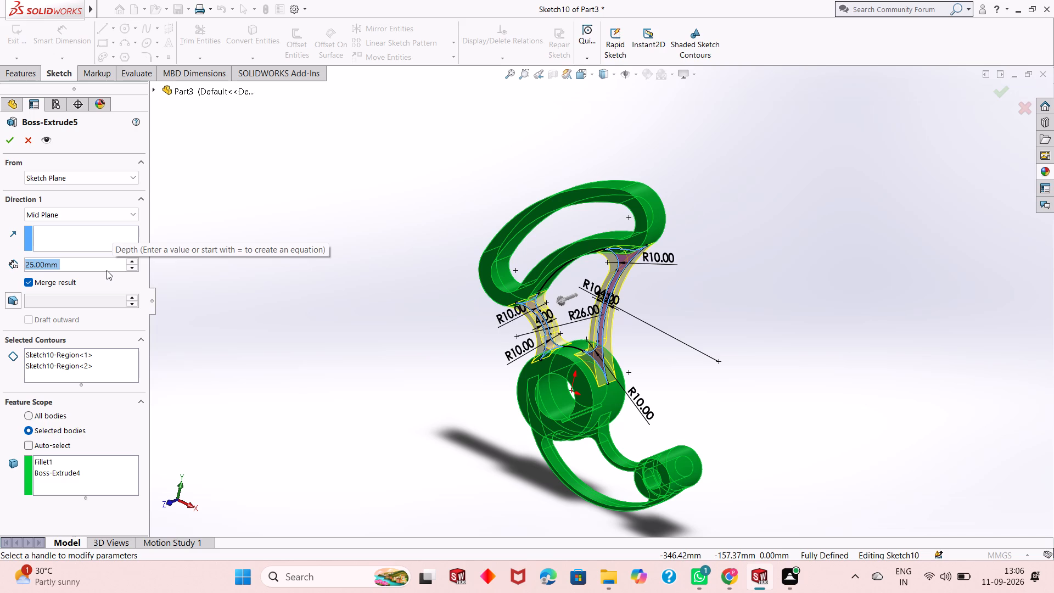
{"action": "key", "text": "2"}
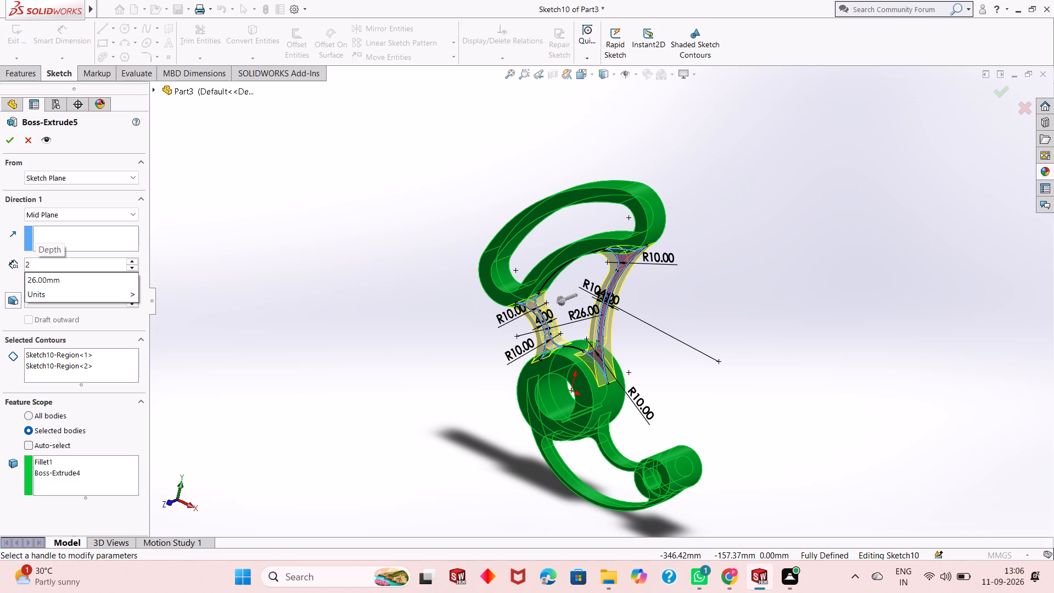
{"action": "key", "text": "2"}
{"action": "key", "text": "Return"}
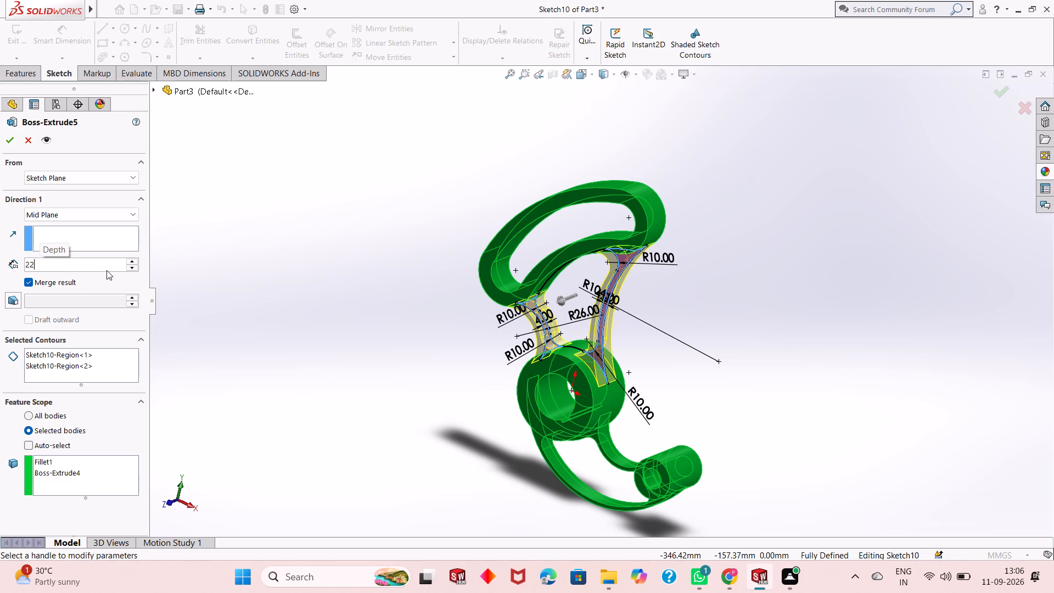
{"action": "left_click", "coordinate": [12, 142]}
Examine up close where the curved webs meet the slot body and the large ring.
{"action": "scroll", "coordinate": [608, 314], "scroll_direction": "down", "scroll_amount": 3}
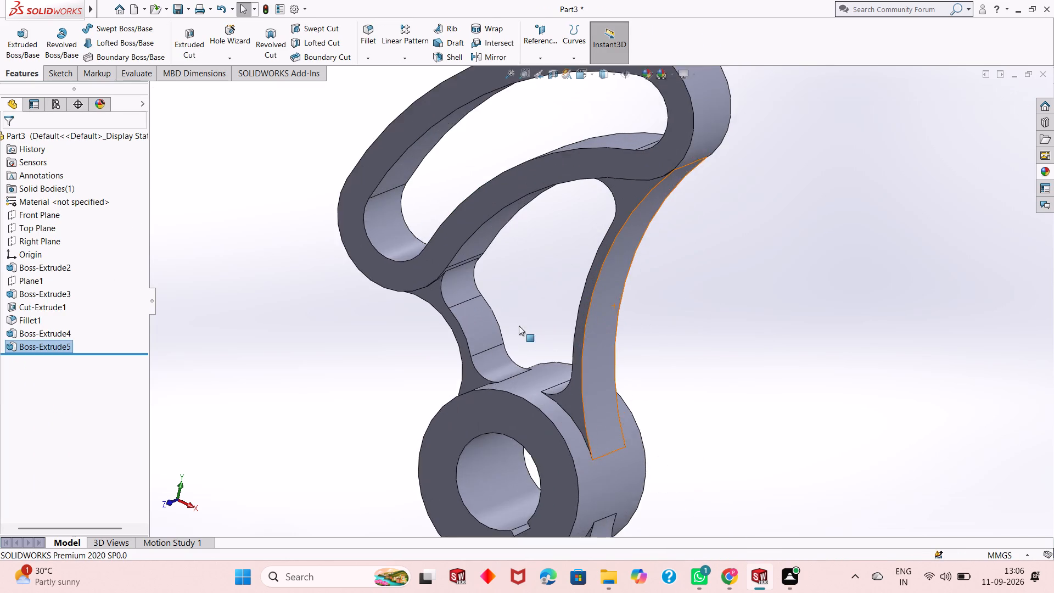
{"action": "scroll", "coordinate": [519, 326], "scroll_direction": "down", "scroll_amount": 4}
{"action": "scroll", "coordinate": [469, 279], "scroll_direction": "down", "scroll_amount": 3}
{"action": "middle_click_drag", "start_coordinate": [564, 265], "coordinate": [558, 256]}
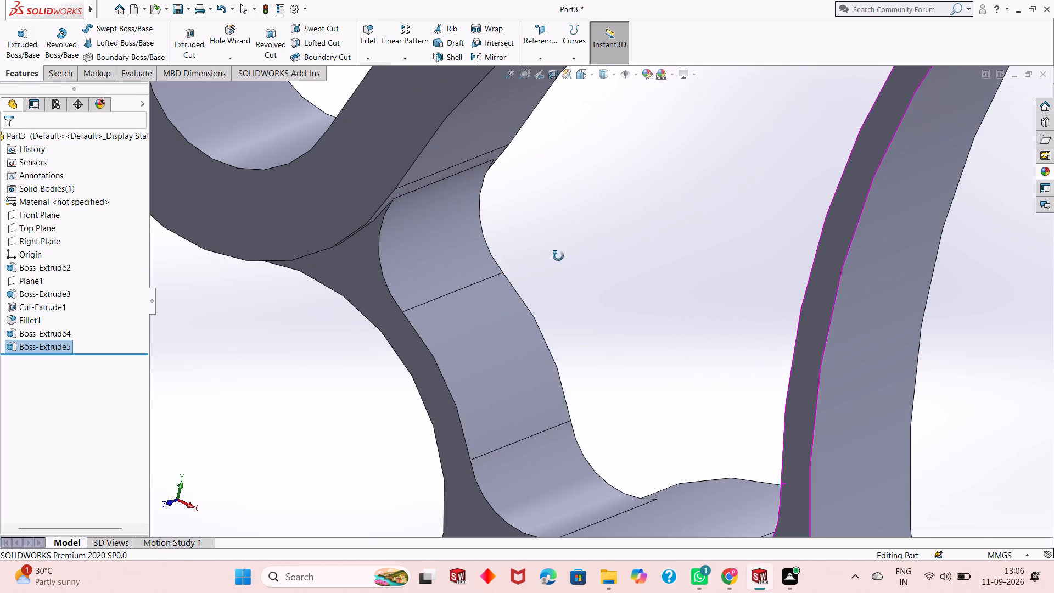
{"action": "middle_click_drag", "start_coordinate": [558, 256], "coordinate": [542, 239]}
{"action": "scroll", "coordinate": [518, 289], "scroll_direction": "up", "scroll_amount": 3}
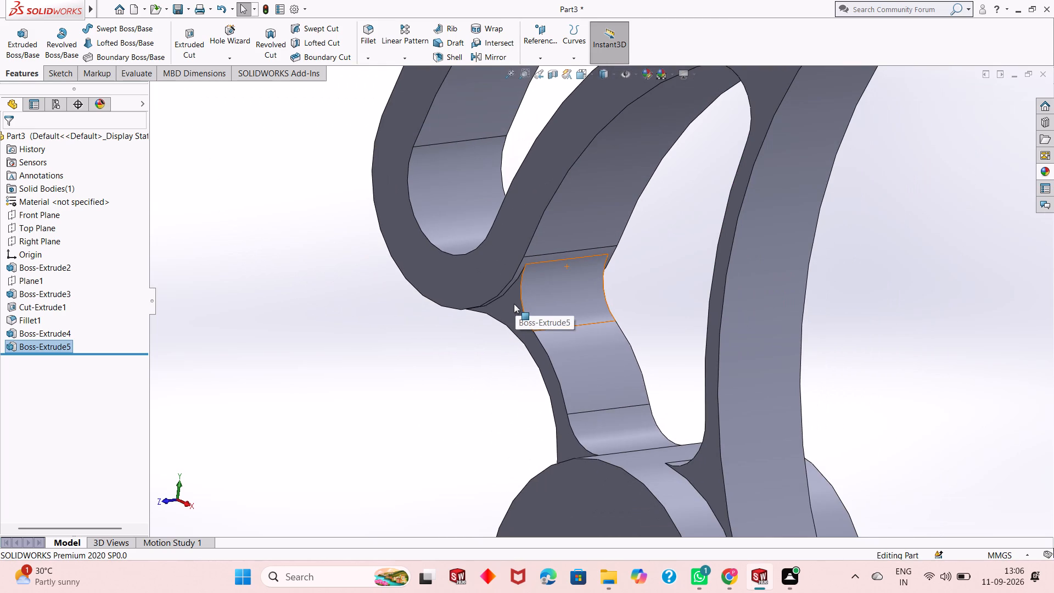
{"action": "scroll", "coordinate": [514, 304], "scroll_direction": "up", "scroll_amount": 1}
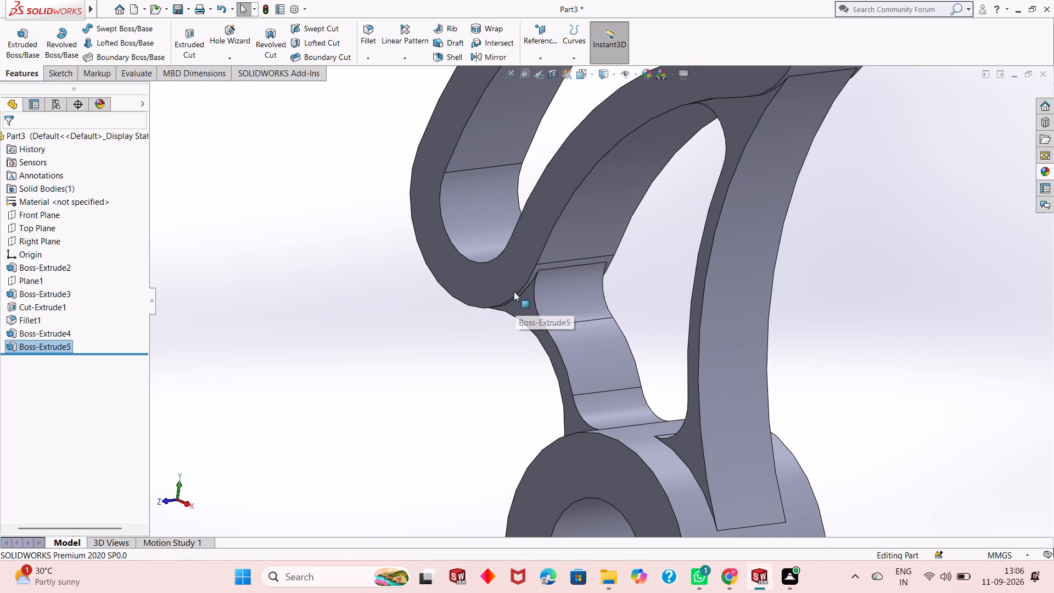
{"action": "middle_click_drag", "start_coordinate": [513, 290], "coordinate": [513, 311]}
{"action": "scroll", "coordinate": [515, 323], "scroll_direction": "up", "scroll_amount": 1}
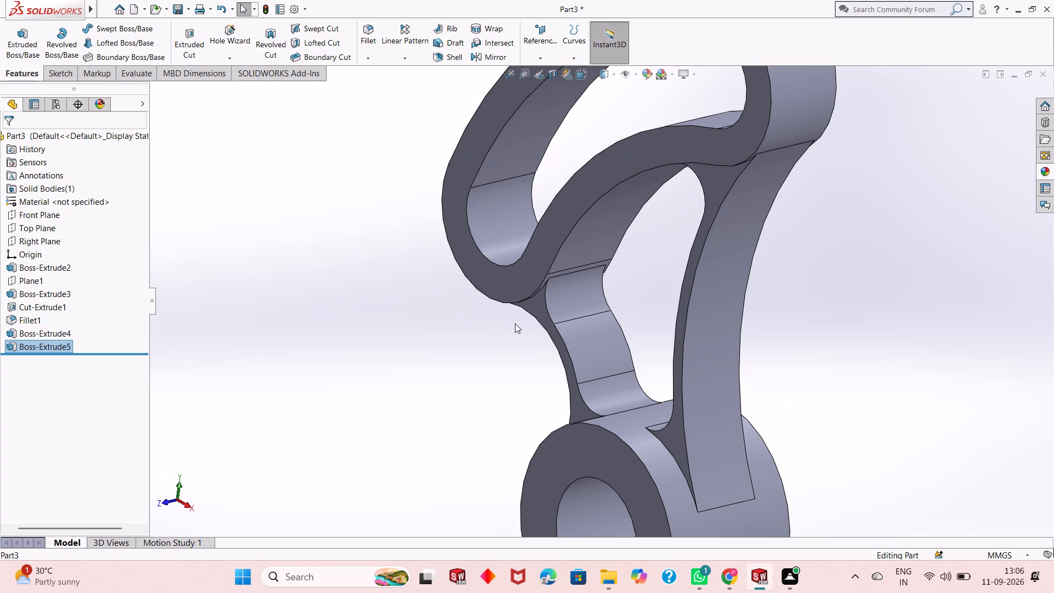
{"action": "scroll", "coordinate": [515, 323], "scroll_direction": "up", "scroll_amount": 1}
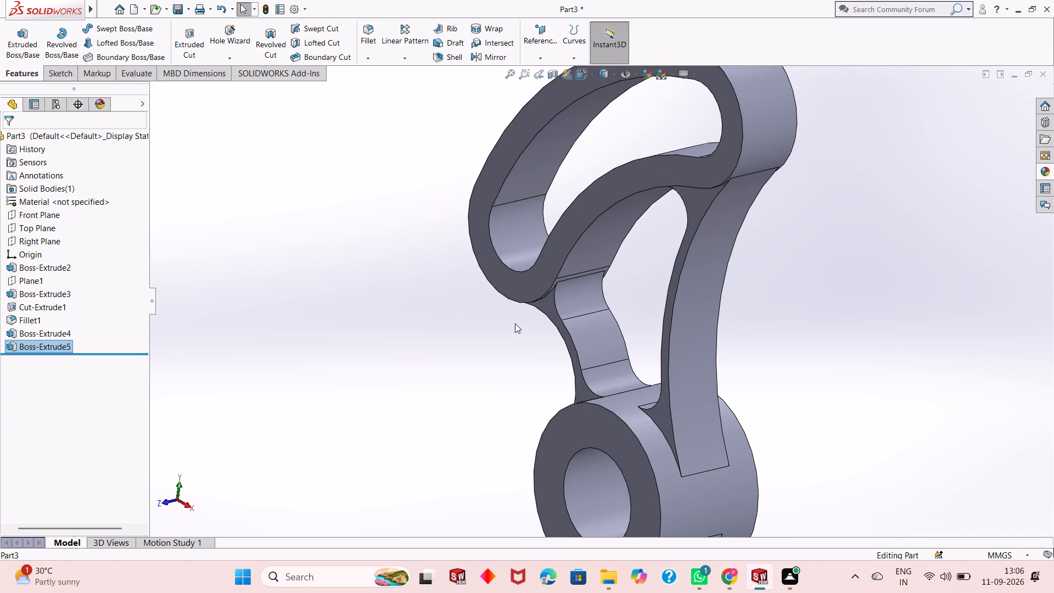
{"action": "scroll", "coordinate": [515, 323], "scroll_direction": "up", "scroll_amount": 1}
{"action": "middle_click_drag", "start_coordinate": [515, 326], "coordinate": [526, 332]}
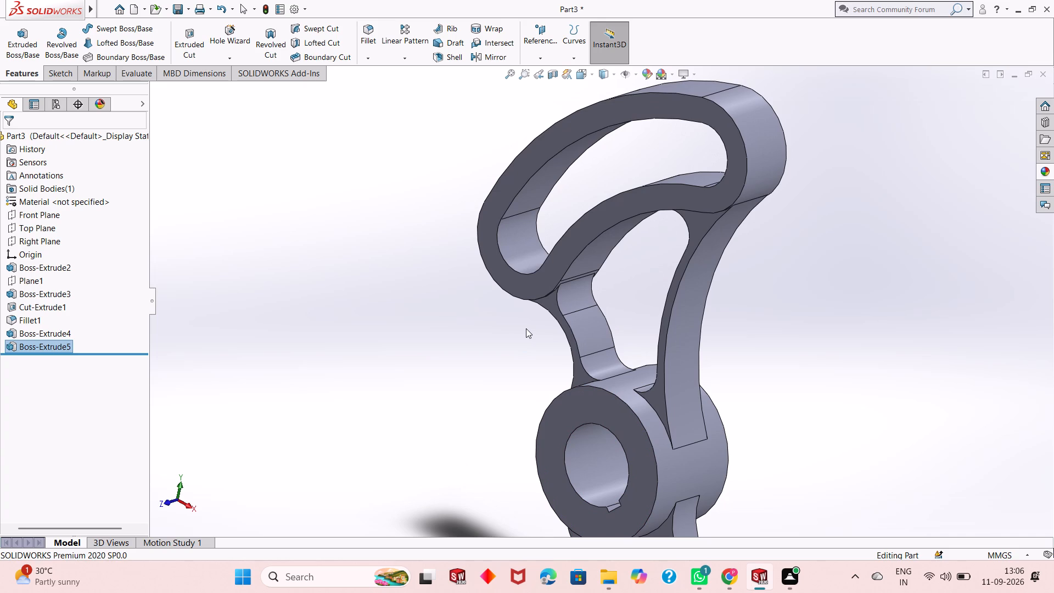
Set the Mid Plane depth of the curved-web extrusion Boss-Extrude5 to 20 mm.
{"action": "left_click", "coordinate": [55, 349]}
{"action": "key", "text": "Escape"}
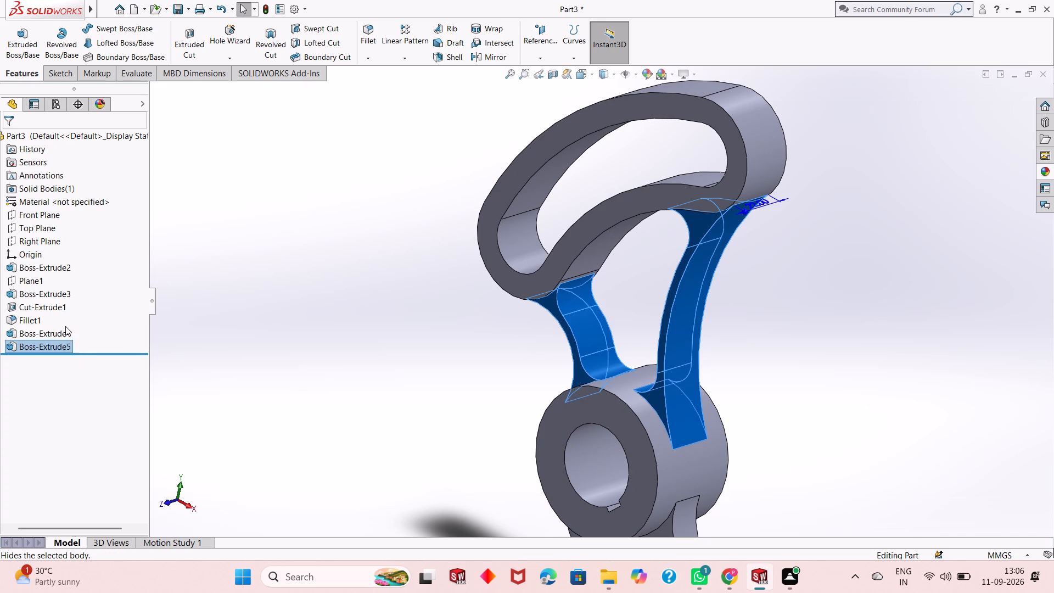
{"action": "key", "text": "Escape"}
{"action": "key", "text": "Escape"}
{"action": "left_click", "coordinate": [61, 347]}
{"action": "left_click", "coordinate": [74, 315]}
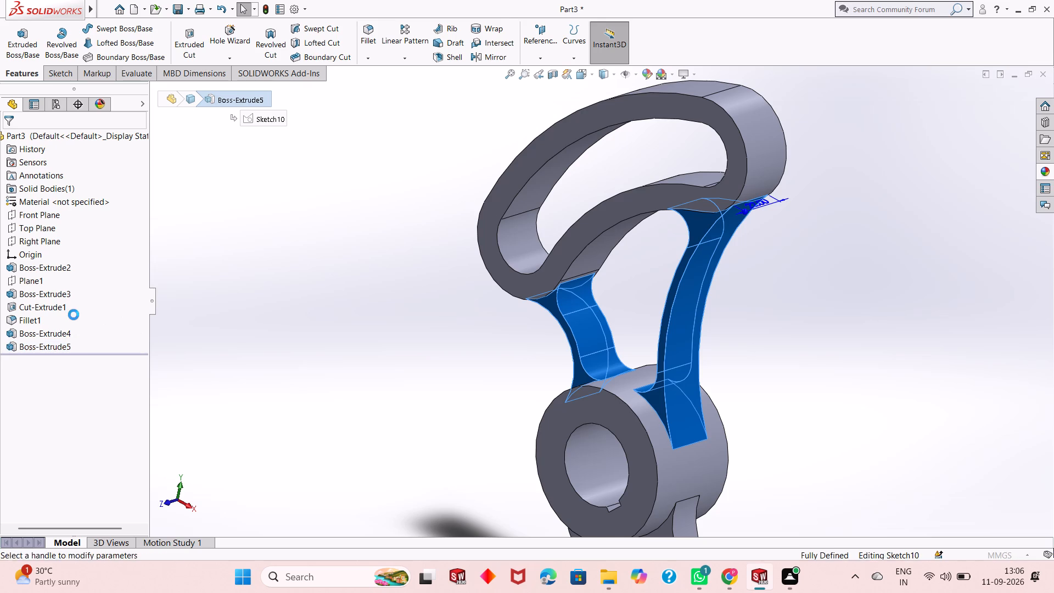
{"action": "type", "text": "20"}
{"action": "key", "text": "Return"}
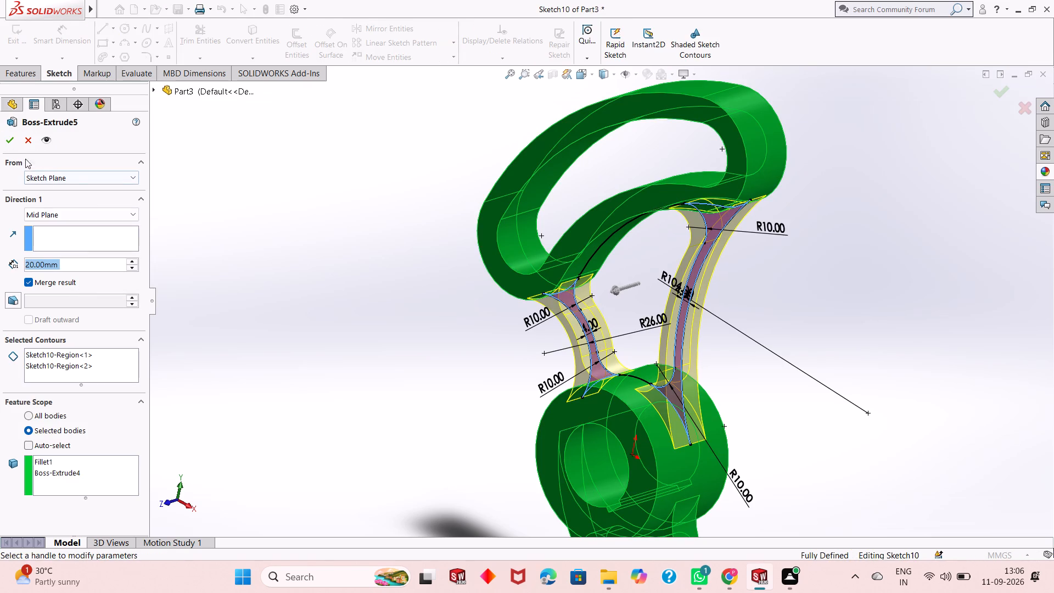
{"action": "left_click", "coordinate": [8, 142]}
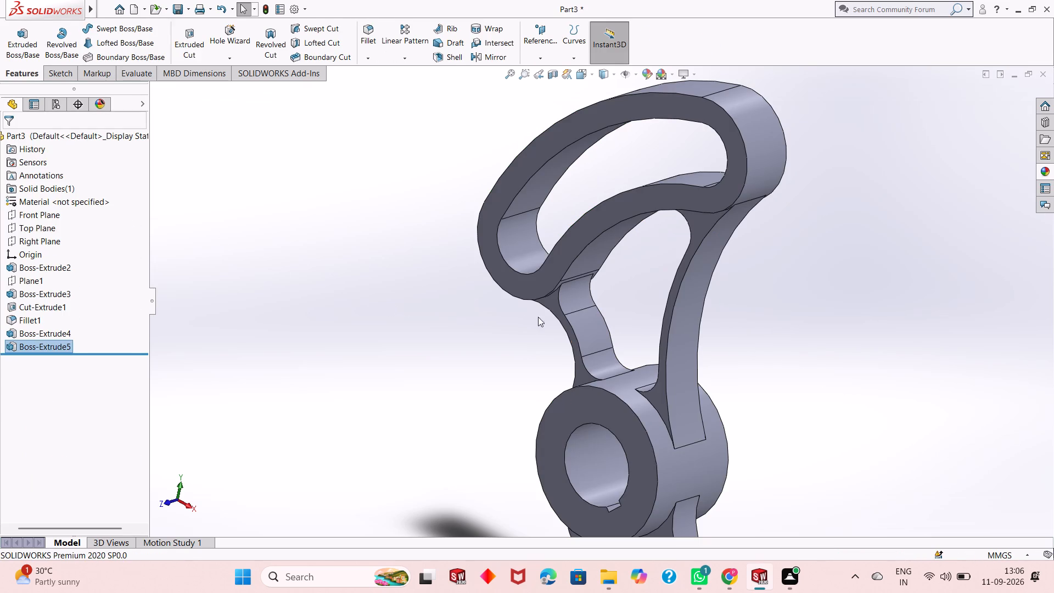
Examine the thinner curved webs and their junctions with the slot body and large ring from different angles.
{"action": "middle_click_drag", "start_coordinate": [465, 338], "coordinate": [467, 252]}
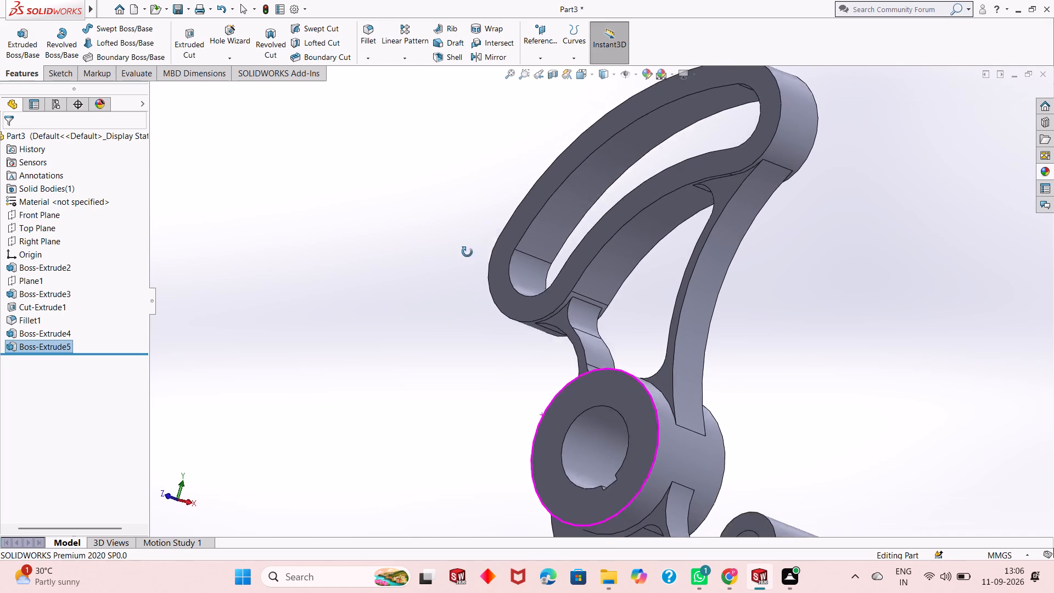
{"action": "middle_click_drag", "start_coordinate": [467, 252], "coordinate": [455, 339]}
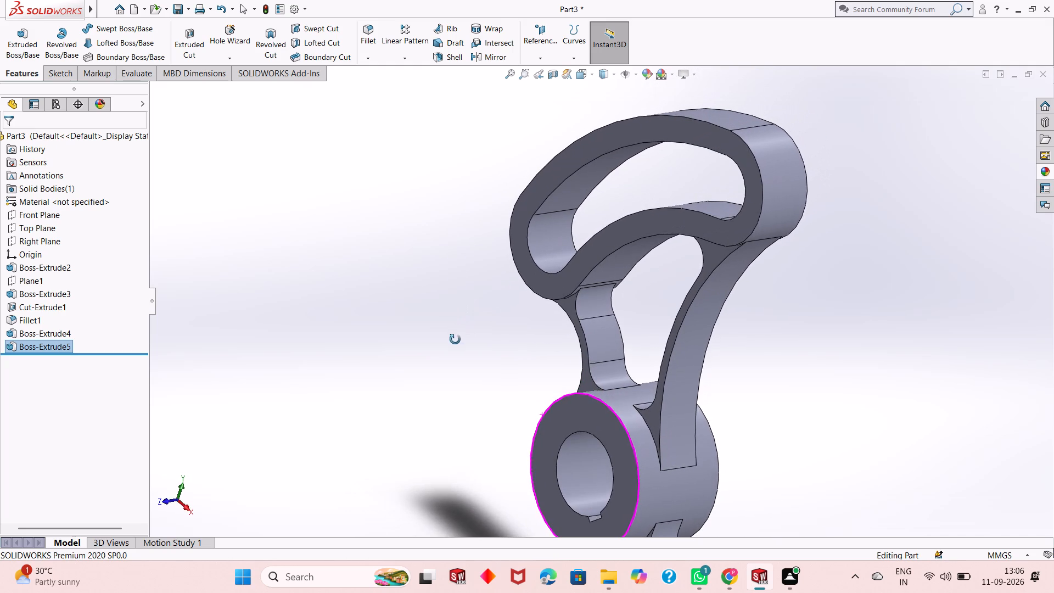
{"action": "middle_click_drag", "start_coordinate": [455, 339], "coordinate": [455, 340]}
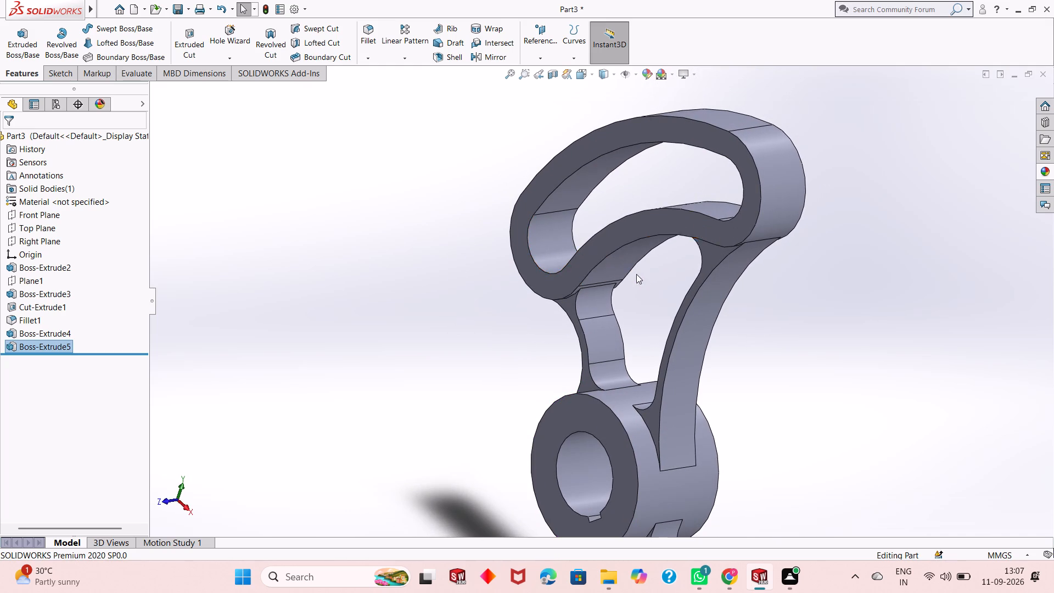
{"action": "scroll", "coordinate": [636, 274], "scroll_direction": "up", "scroll_amount": 2}
{"action": "scroll", "coordinate": [636, 275], "scroll_direction": "down", "scroll_amount": 3}
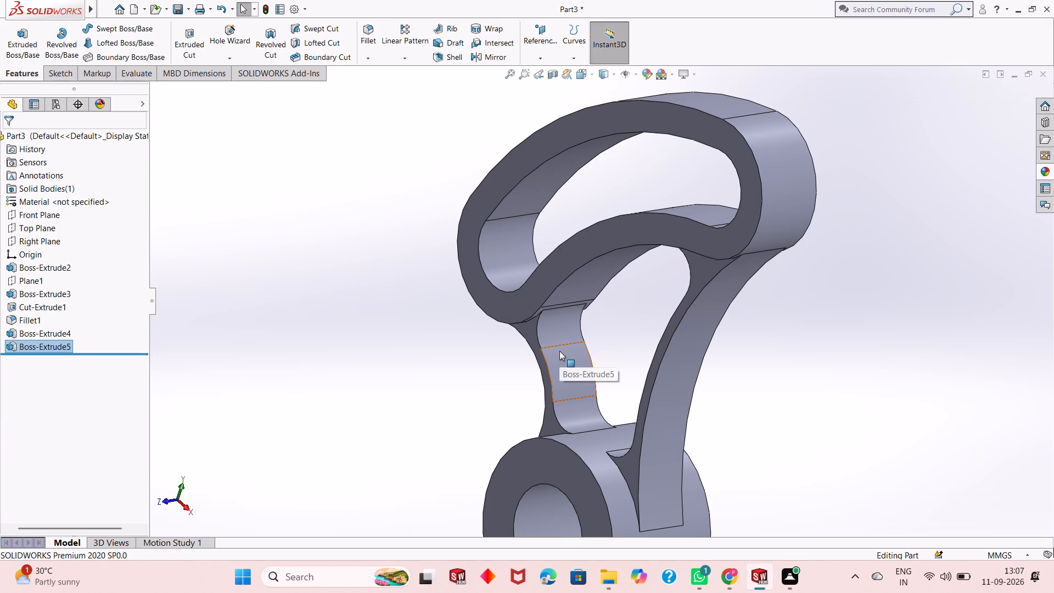
{"action": "middle_click_drag", "start_coordinate": [561, 319], "coordinate": [563, 320]}
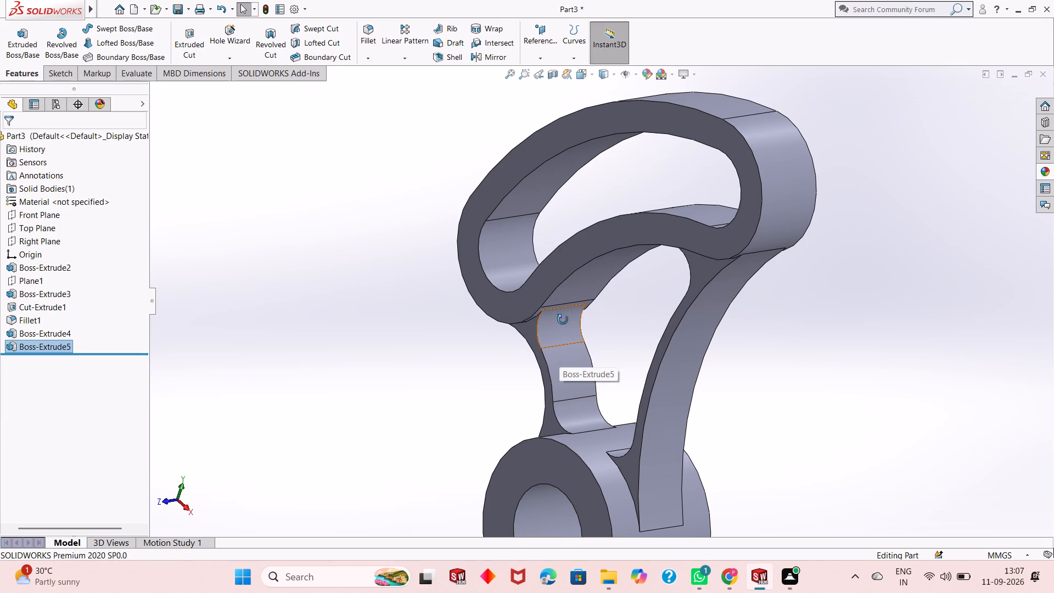
{"action": "middle_click_drag", "start_coordinate": [563, 320], "coordinate": [550, 326]}
{"action": "scroll", "coordinate": [585, 360], "scroll_direction": "up", "scroll_amount": 1}
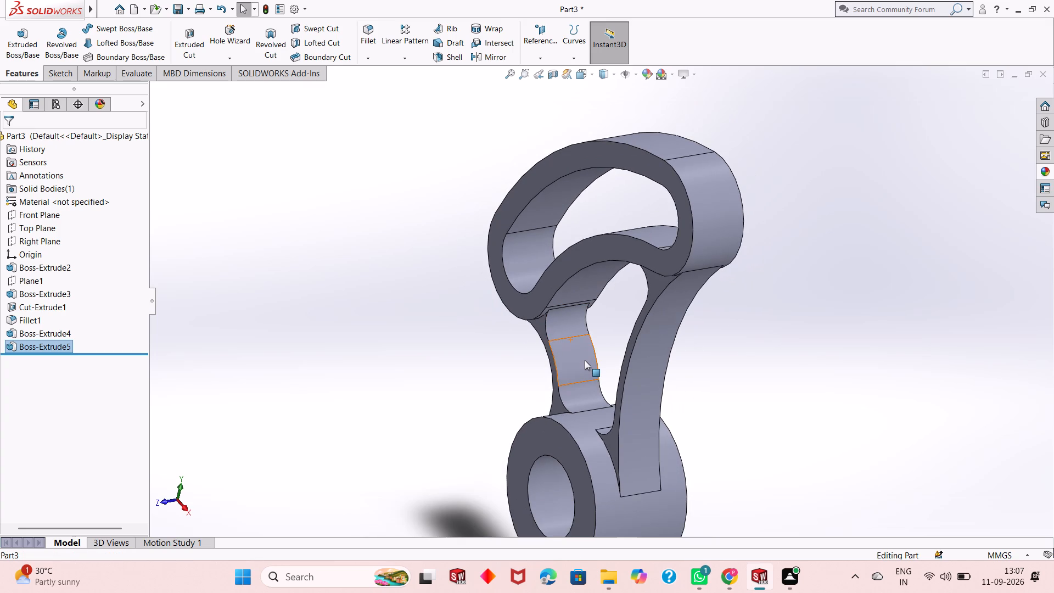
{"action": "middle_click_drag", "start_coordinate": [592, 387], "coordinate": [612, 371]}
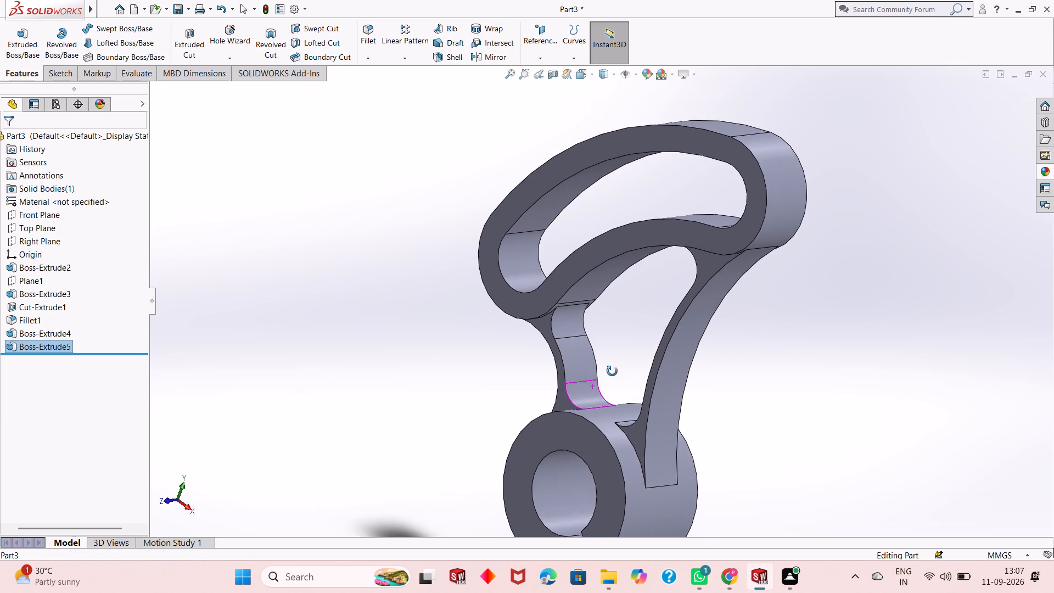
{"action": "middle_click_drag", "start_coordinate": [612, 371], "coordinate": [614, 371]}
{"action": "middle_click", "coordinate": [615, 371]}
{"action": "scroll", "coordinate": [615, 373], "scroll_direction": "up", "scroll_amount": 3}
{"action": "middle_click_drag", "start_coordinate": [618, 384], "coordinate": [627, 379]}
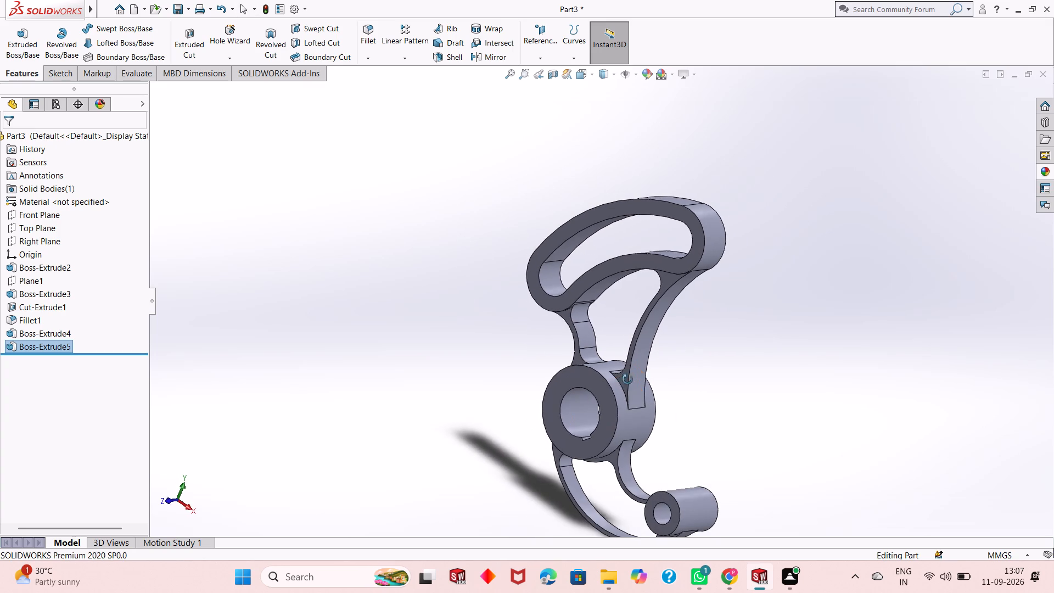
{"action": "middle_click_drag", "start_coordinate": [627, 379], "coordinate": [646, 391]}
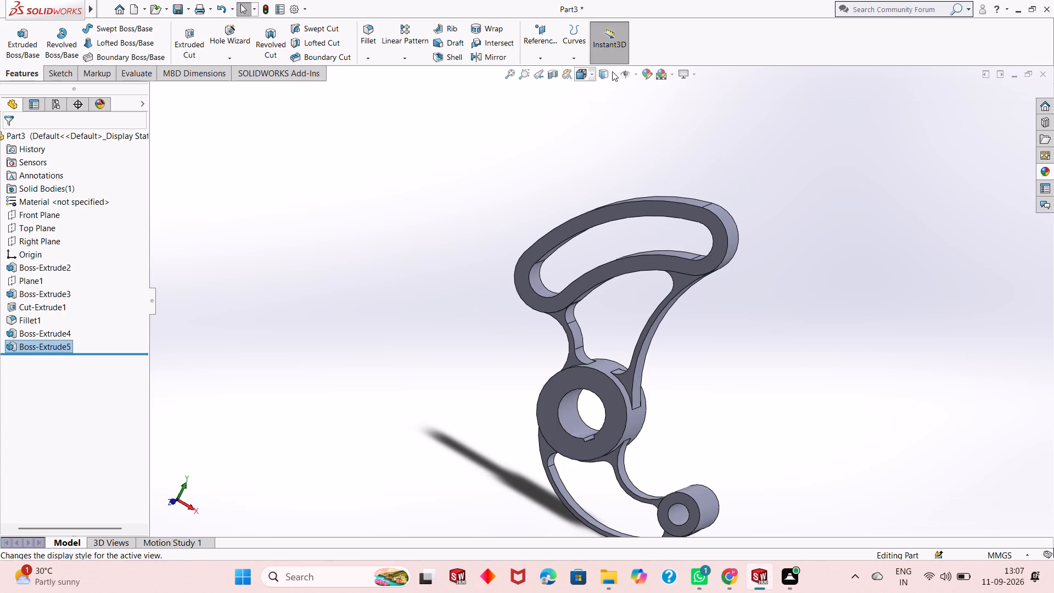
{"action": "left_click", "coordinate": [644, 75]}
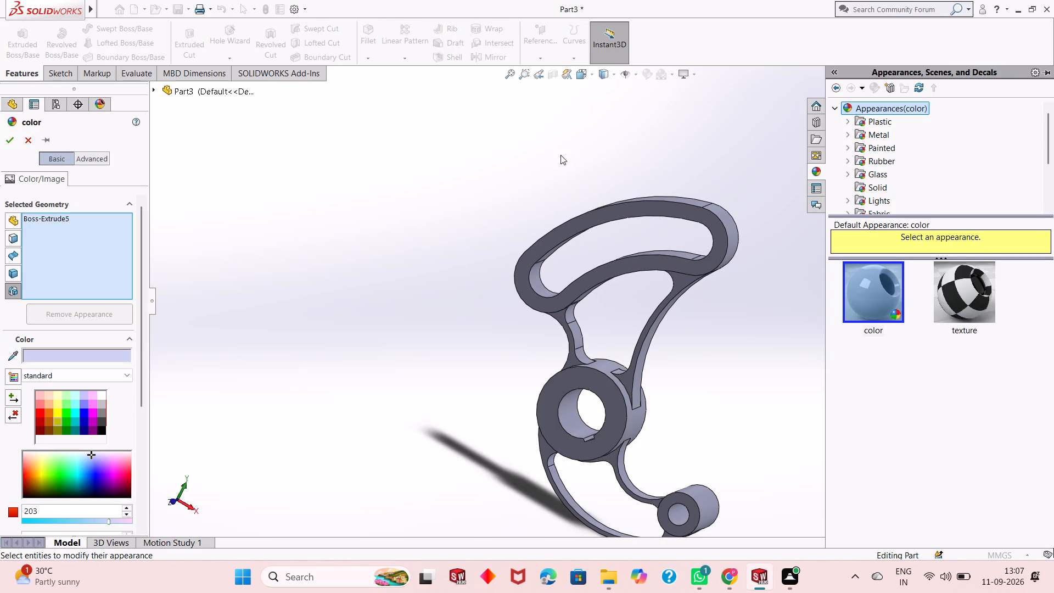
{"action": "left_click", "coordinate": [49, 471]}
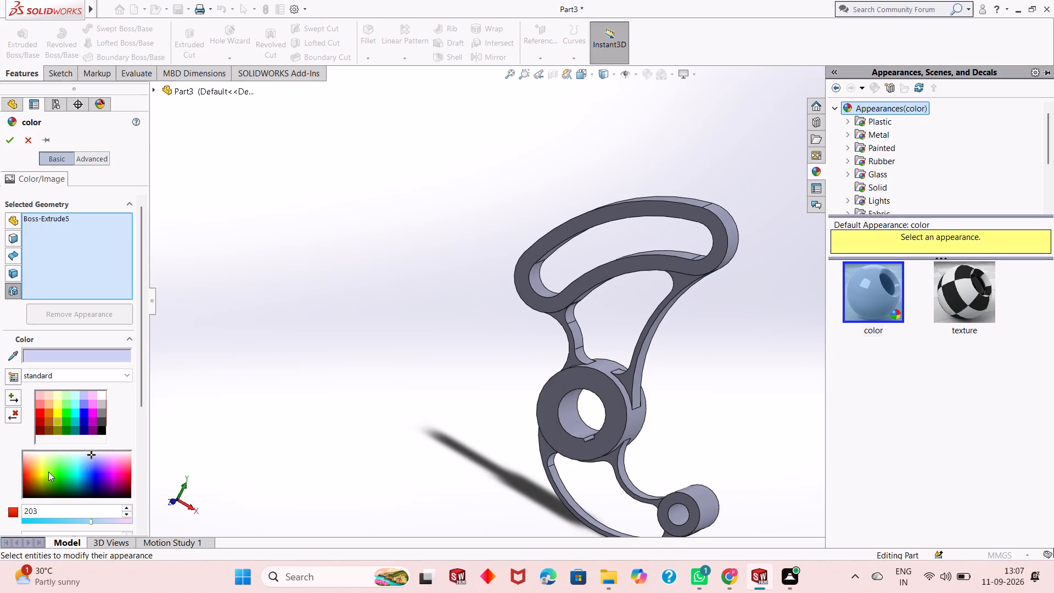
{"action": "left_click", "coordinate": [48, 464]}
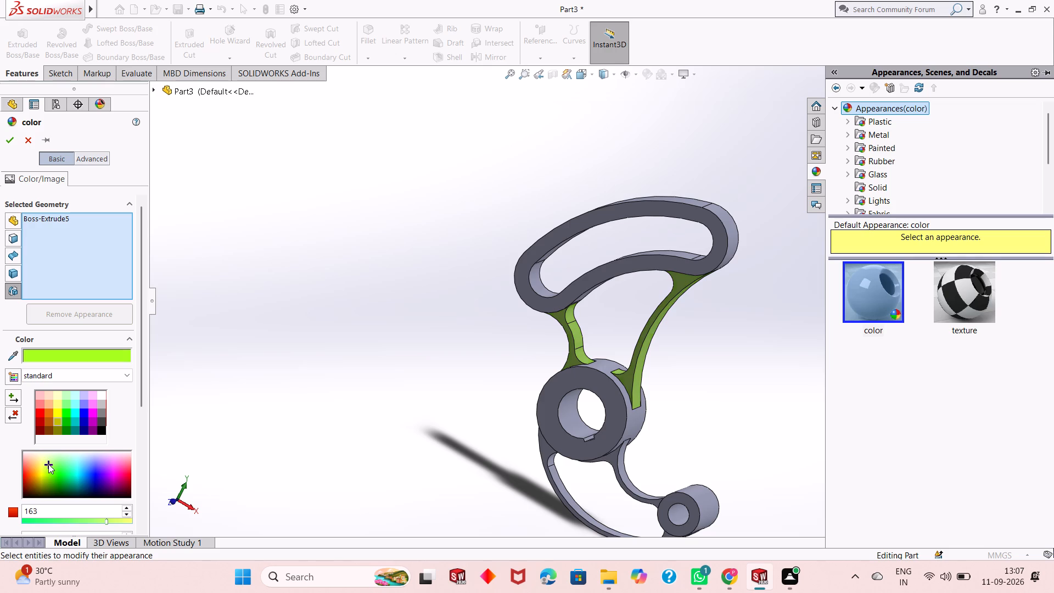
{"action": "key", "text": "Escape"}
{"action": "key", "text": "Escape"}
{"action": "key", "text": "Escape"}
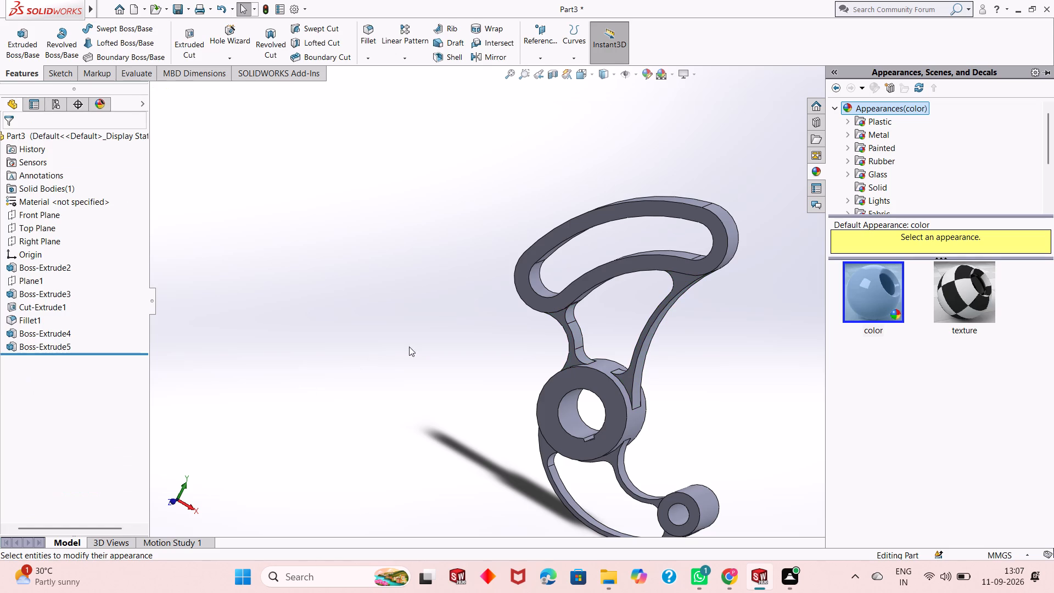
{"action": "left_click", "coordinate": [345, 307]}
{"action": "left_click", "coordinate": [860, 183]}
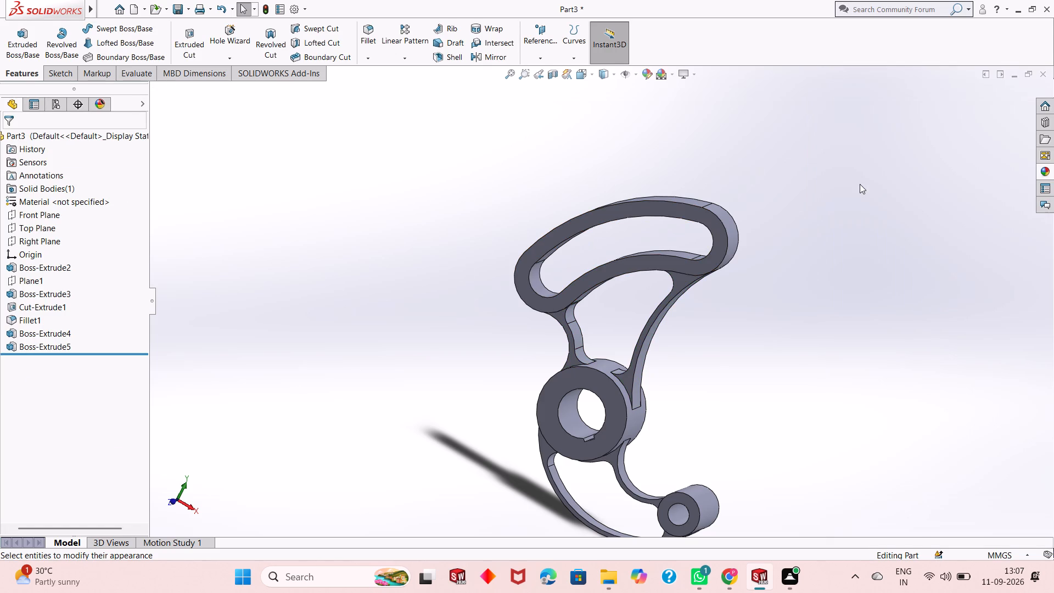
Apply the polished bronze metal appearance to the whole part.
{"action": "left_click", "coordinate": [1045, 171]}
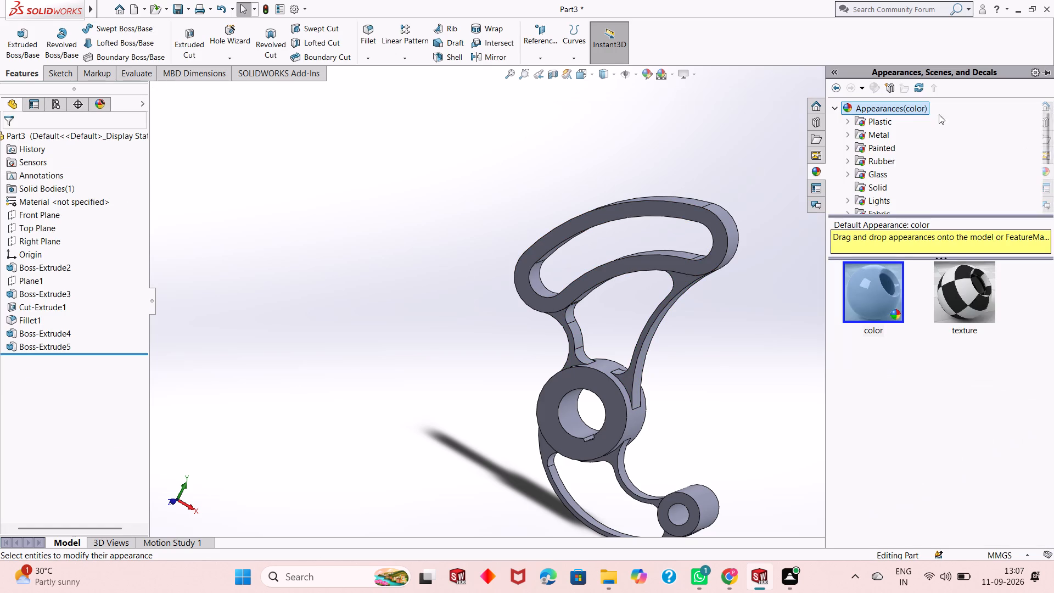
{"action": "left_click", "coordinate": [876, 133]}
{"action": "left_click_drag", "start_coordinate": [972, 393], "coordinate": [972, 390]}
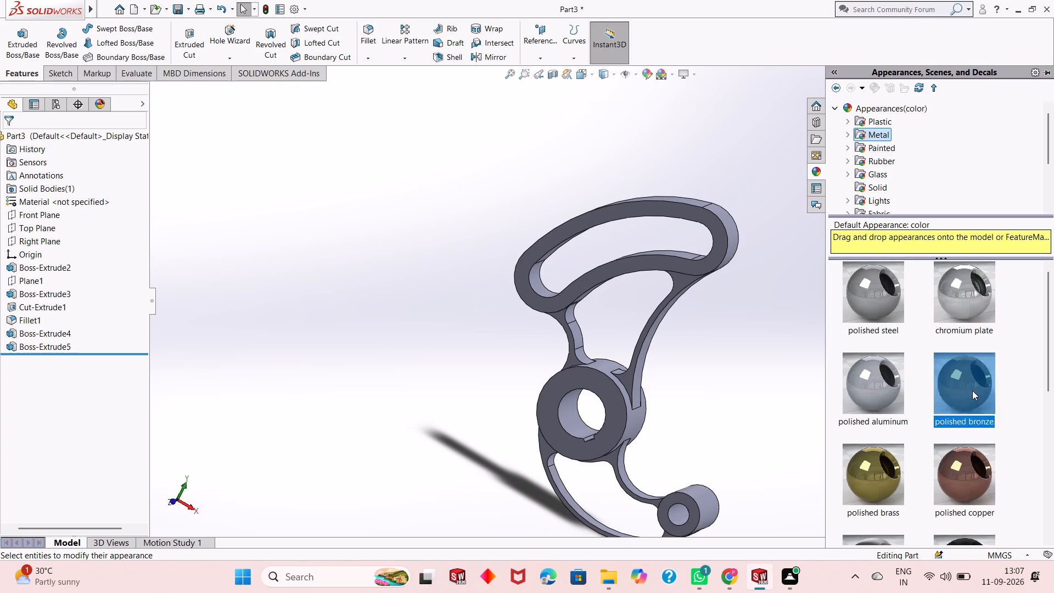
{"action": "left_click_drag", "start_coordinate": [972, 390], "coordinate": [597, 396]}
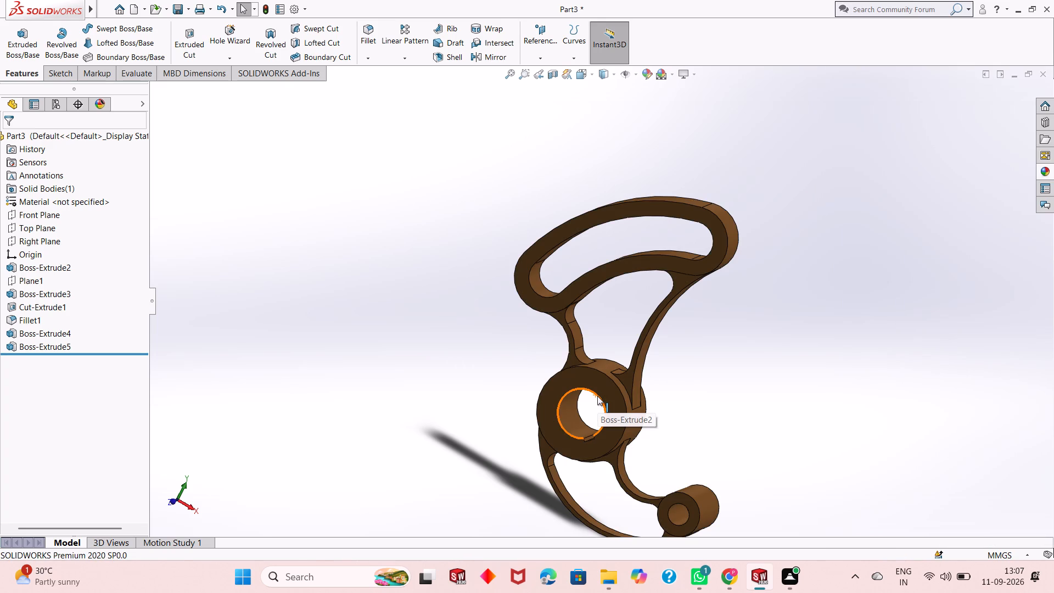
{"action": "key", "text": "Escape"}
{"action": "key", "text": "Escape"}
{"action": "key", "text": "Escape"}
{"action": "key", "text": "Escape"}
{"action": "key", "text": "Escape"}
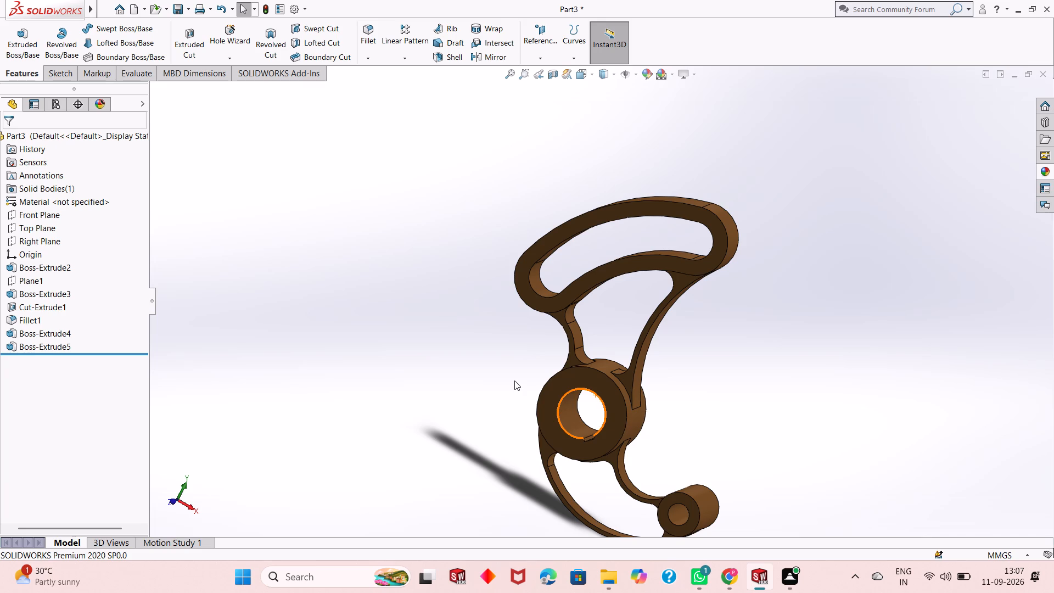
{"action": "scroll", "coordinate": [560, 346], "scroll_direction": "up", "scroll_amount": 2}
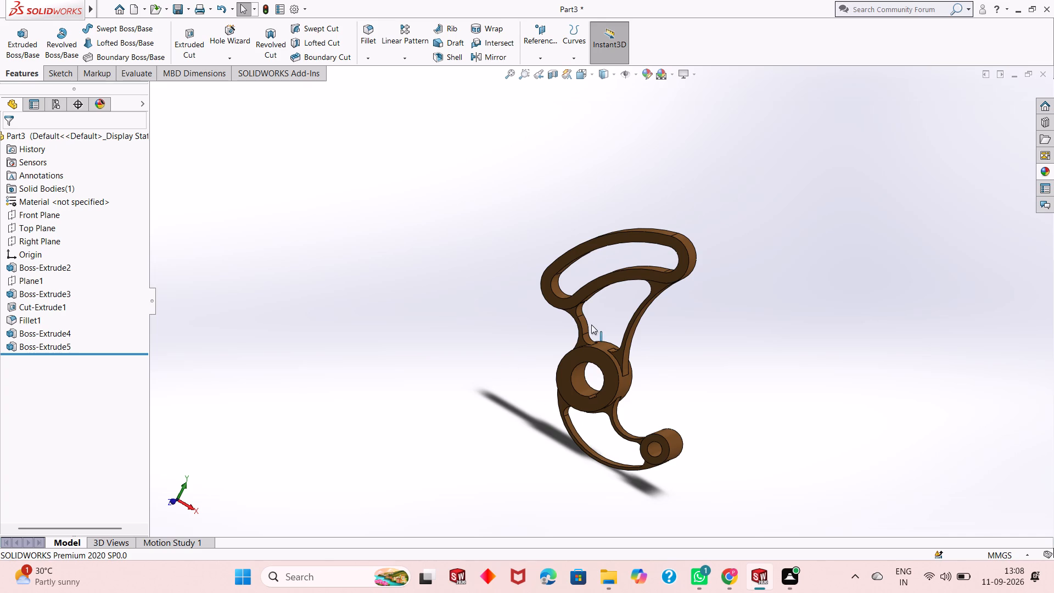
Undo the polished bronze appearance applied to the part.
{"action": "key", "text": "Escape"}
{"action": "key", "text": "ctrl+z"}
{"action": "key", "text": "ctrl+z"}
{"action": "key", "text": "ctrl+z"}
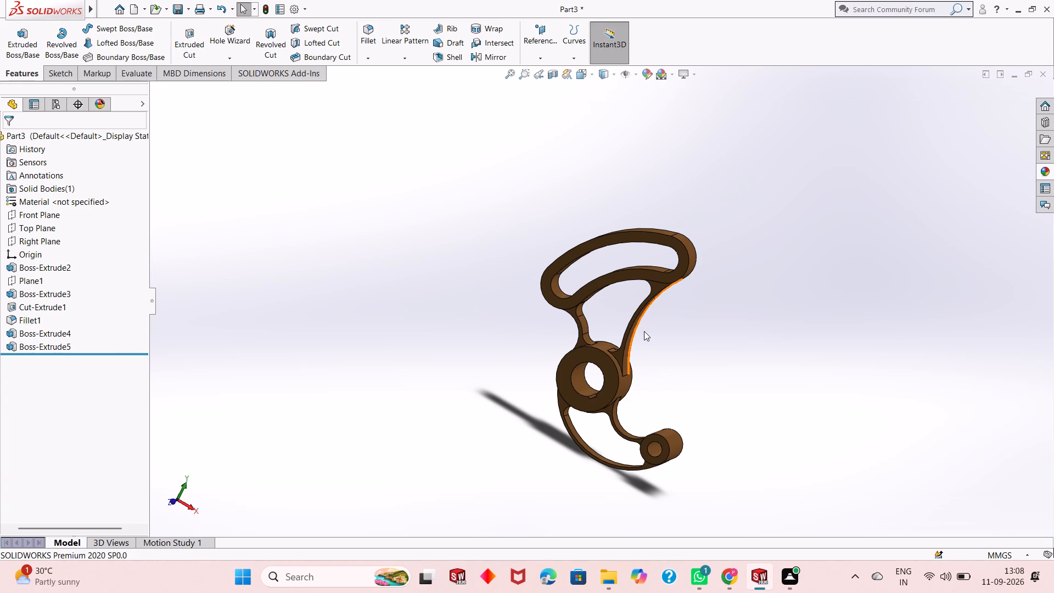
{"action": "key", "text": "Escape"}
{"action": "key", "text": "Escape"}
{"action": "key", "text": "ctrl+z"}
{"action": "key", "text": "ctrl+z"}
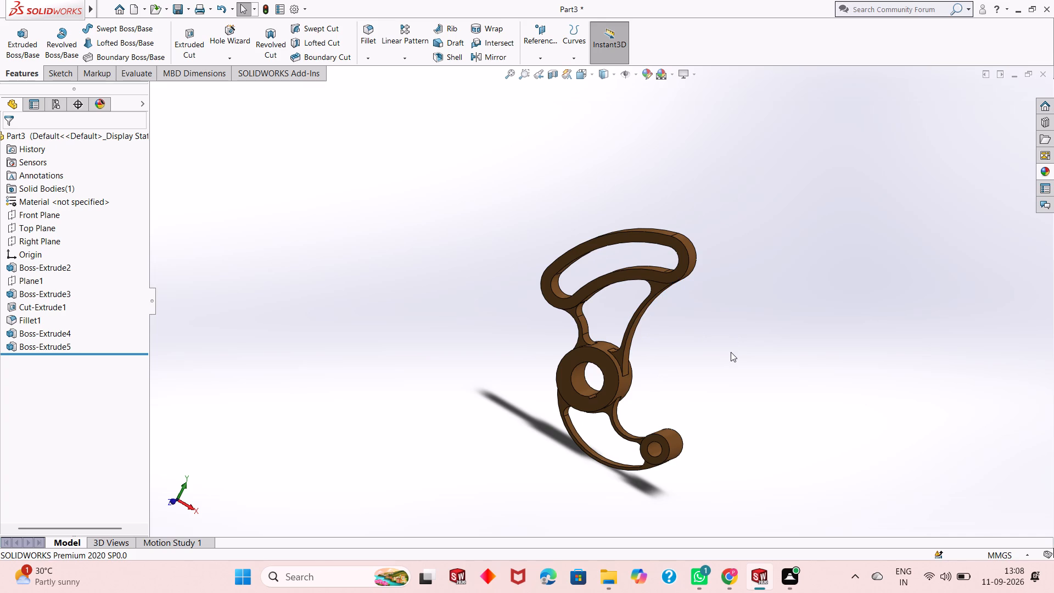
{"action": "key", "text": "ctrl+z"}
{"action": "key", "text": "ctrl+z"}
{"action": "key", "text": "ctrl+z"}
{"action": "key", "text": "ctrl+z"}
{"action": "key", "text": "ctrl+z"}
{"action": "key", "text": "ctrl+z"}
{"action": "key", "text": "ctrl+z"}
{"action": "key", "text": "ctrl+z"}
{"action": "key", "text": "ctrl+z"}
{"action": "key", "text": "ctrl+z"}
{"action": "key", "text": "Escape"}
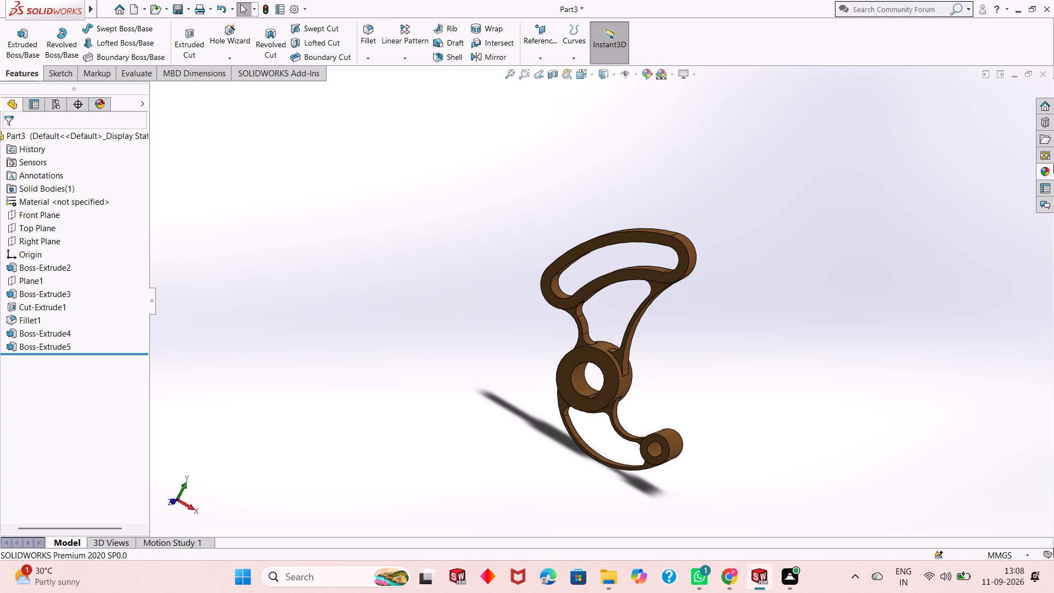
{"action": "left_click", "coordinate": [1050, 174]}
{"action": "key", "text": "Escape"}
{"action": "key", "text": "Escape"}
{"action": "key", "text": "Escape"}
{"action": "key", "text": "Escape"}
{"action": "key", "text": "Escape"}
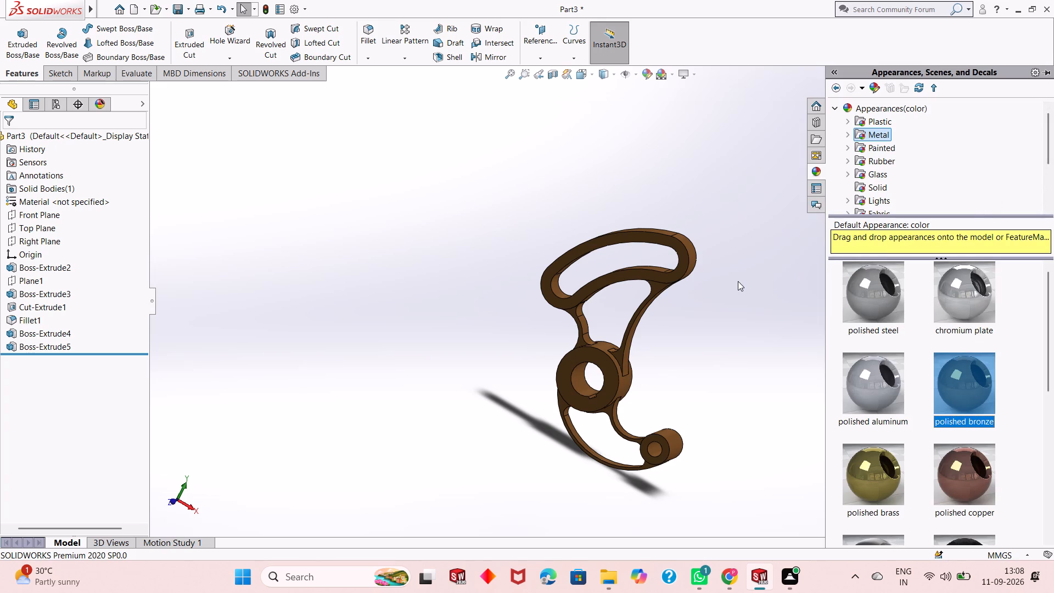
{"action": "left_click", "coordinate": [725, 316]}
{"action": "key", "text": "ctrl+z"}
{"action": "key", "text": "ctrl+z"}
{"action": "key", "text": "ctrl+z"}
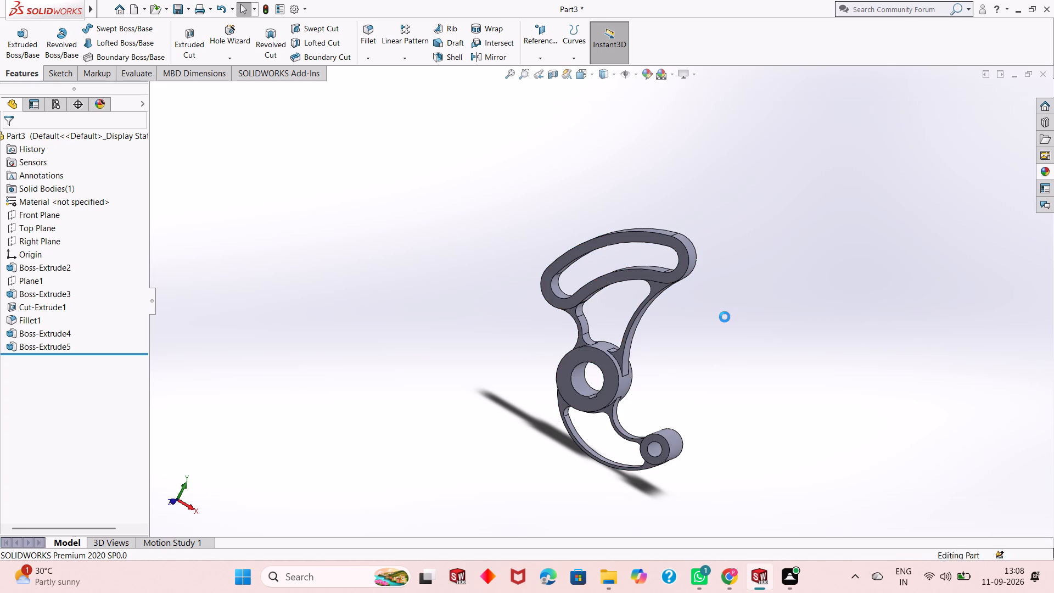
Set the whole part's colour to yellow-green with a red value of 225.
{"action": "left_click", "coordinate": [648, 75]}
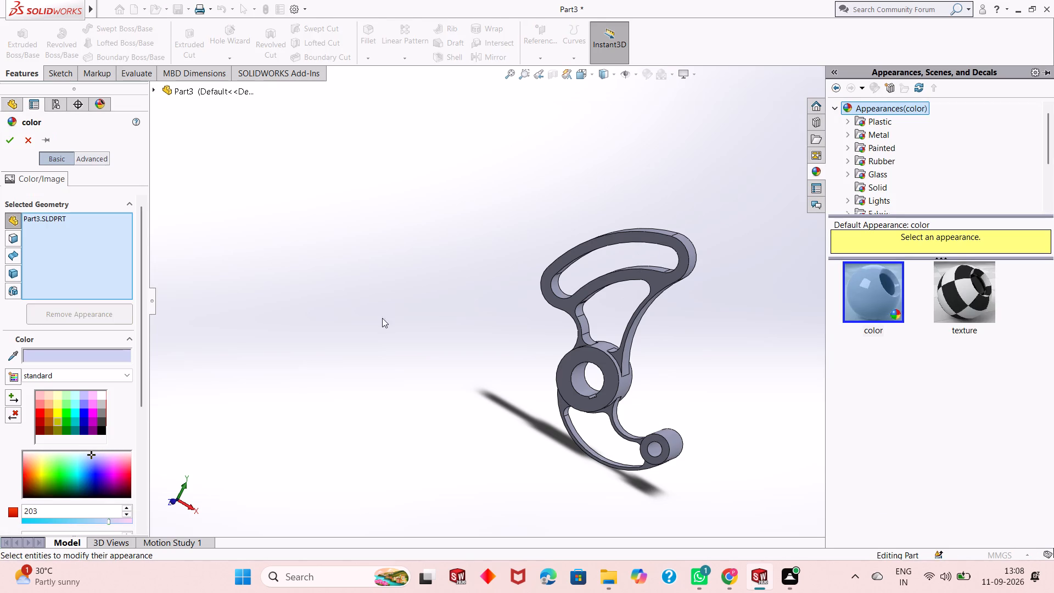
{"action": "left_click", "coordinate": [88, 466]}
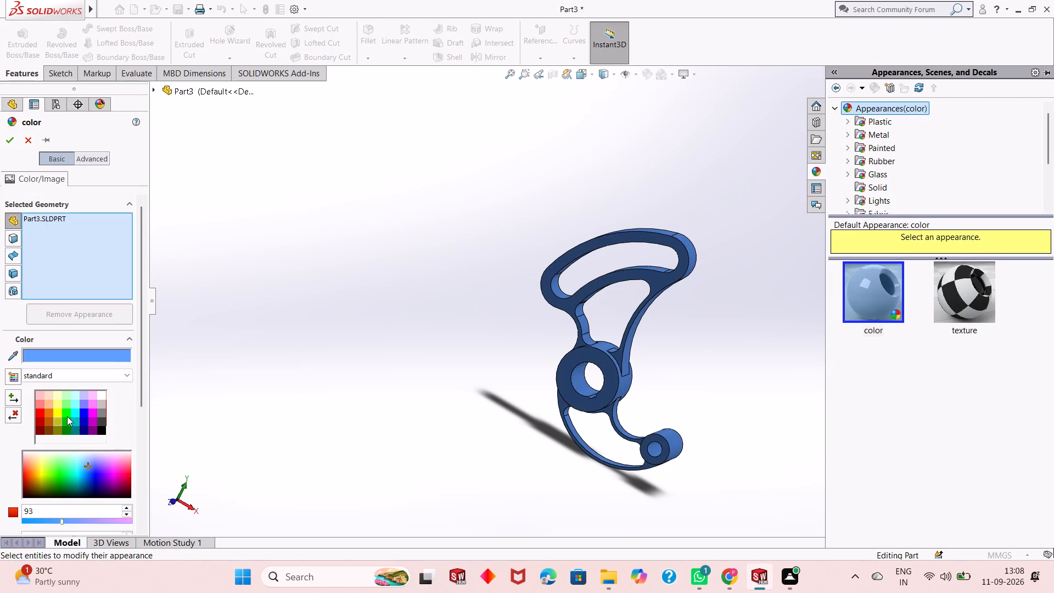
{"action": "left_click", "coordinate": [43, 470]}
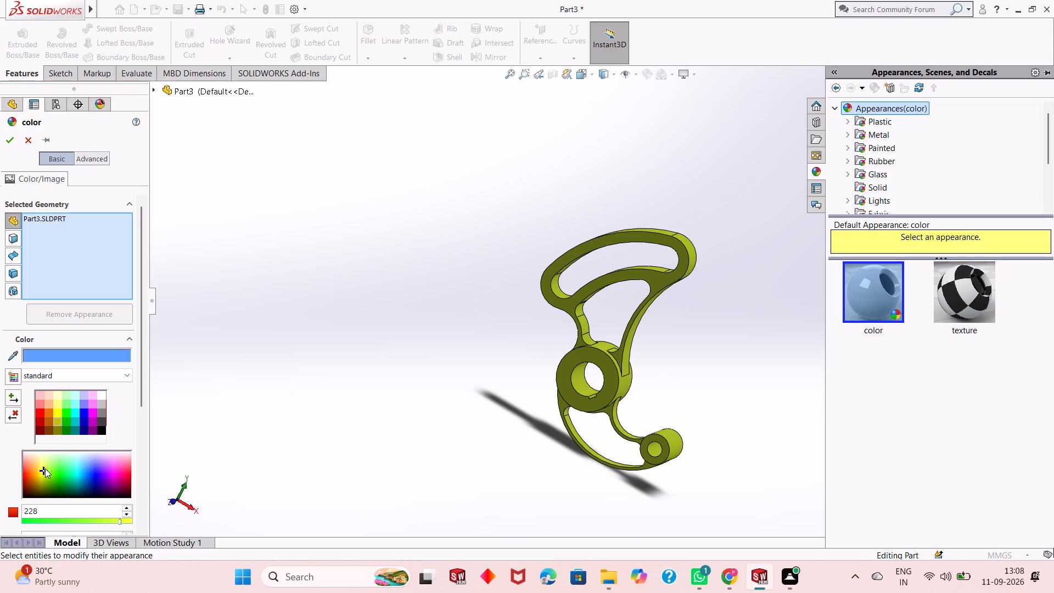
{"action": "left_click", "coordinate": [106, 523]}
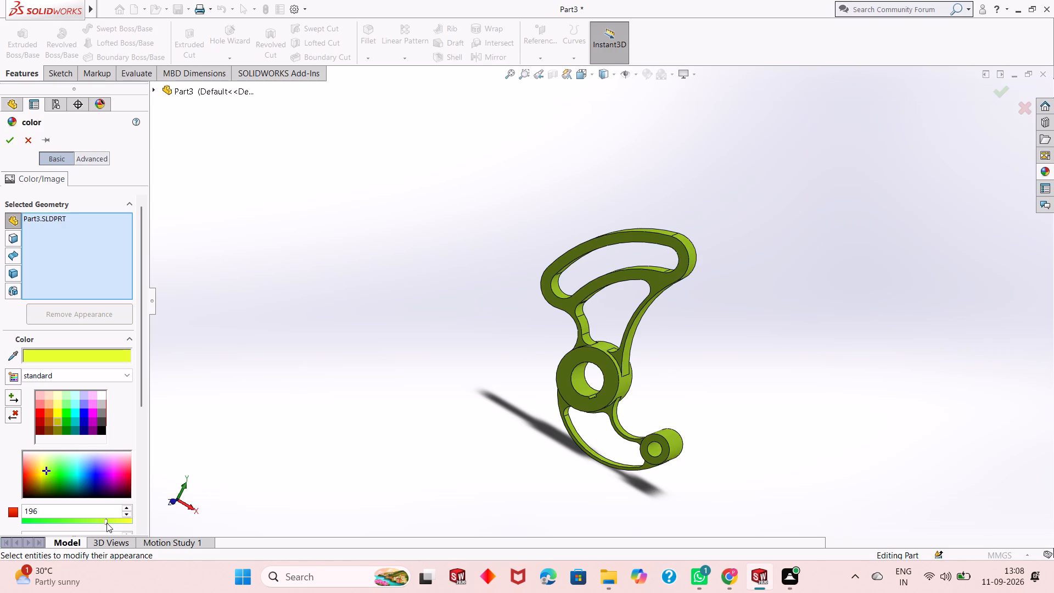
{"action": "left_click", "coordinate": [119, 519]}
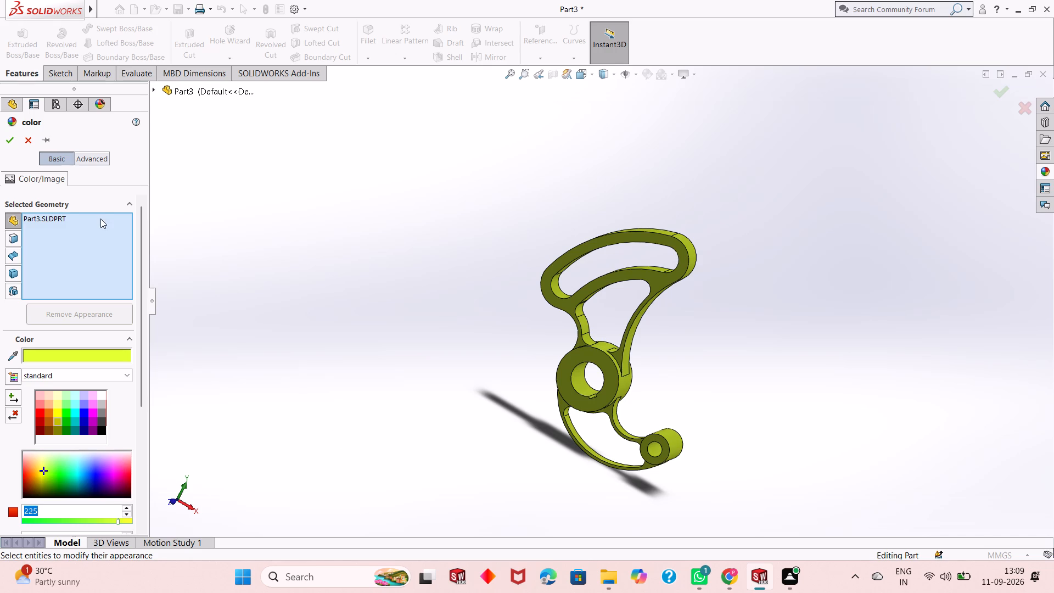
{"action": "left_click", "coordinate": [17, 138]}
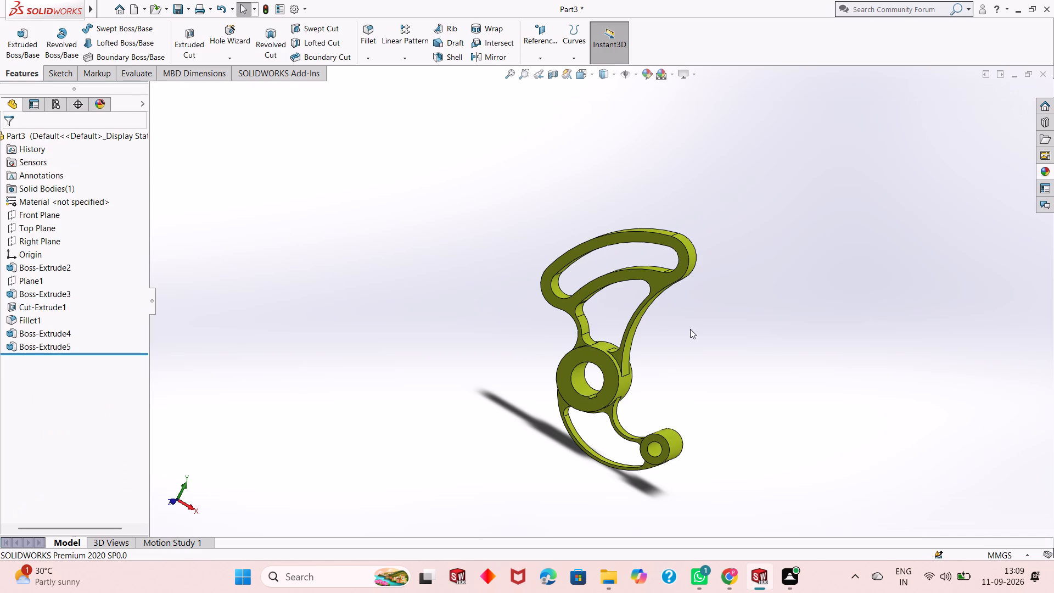
Examine the recoloured part up close and as a whole, from a slightly rotated view.
{"action": "scroll", "coordinate": [580, 346], "scroll_direction": "up", "scroll_amount": 2}
{"action": "scroll", "coordinate": [600, 334], "scroll_direction": "down", "scroll_amount": 6}
{"action": "scroll", "coordinate": [602, 328], "scroll_direction": "up", "scroll_amount": 3}
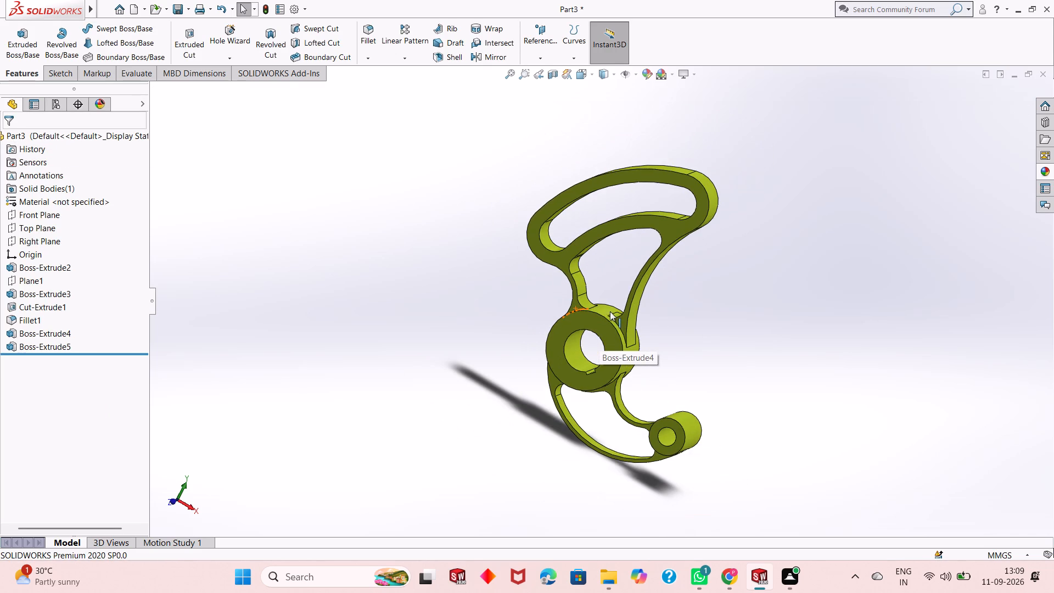
{"action": "middle_click_drag", "start_coordinate": [716, 270], "coordinate": [706, 275]}
{"action": "scroll", "coordinate": [642, 272], "scroll_direction": "down", "scroll_amount": 2}
{"action": "scroll", "coordinate": [636, 277], "scroll_direction": "up", "scroll_amount": 1}
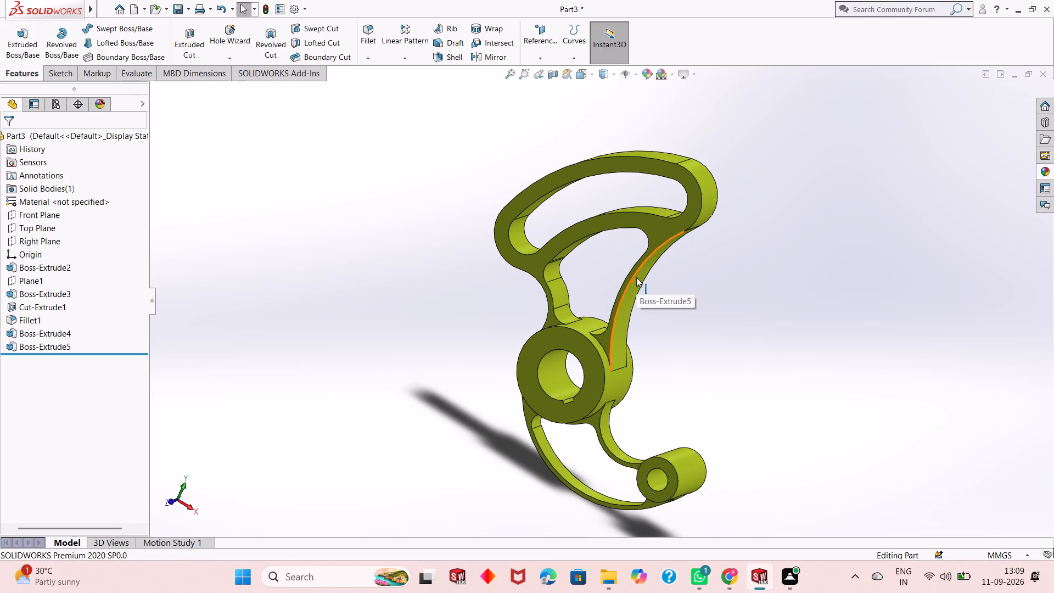
{"action": "scroll", "coordinate": [636, 277], "scroll_direction": "up", "scroll_amount": 1}
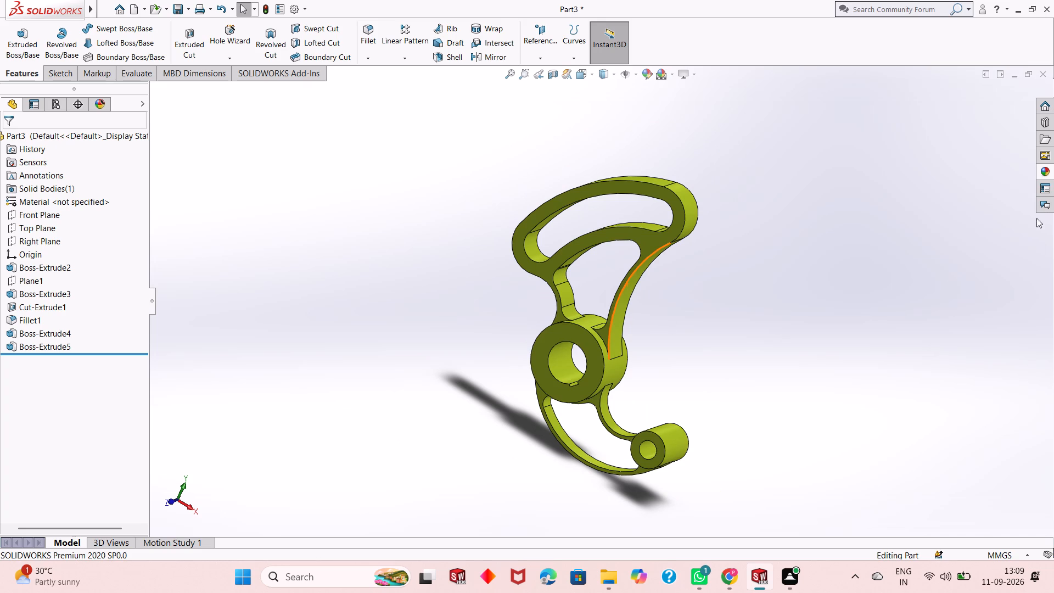
Apply the chromium plate metal appearance to the whole part.
{"action": "left_click", "coordinate": [1045, 170]}
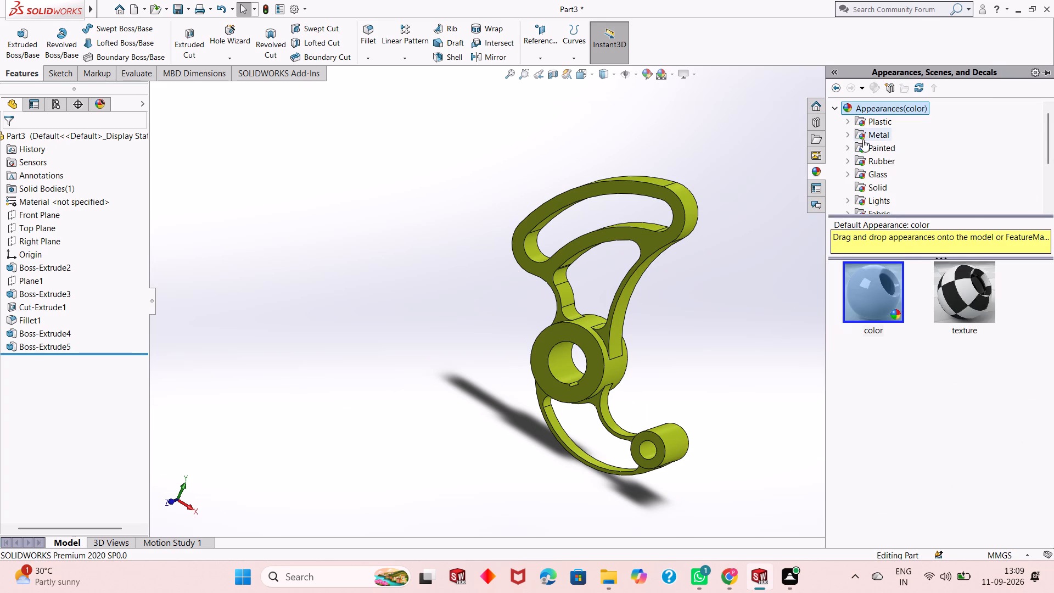
{"action": "left_click", "coordinate": [873, 124]}
{"action": "left_click", "coordinate": [883, 139]}
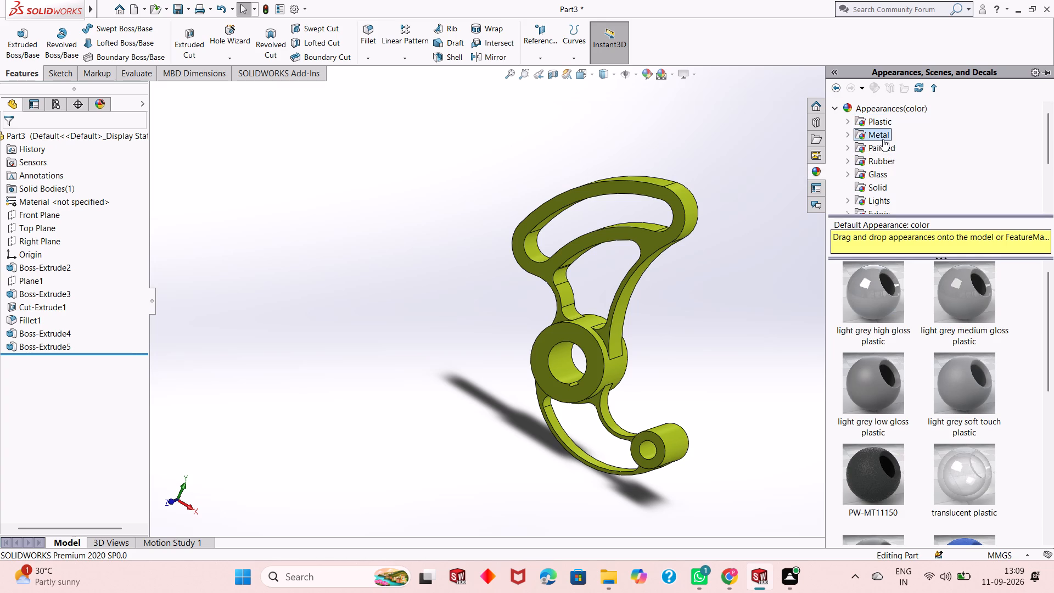
{"action": "left_click_drag", "start_coordinate": [969, 296], "coordinate": [539, 249]}
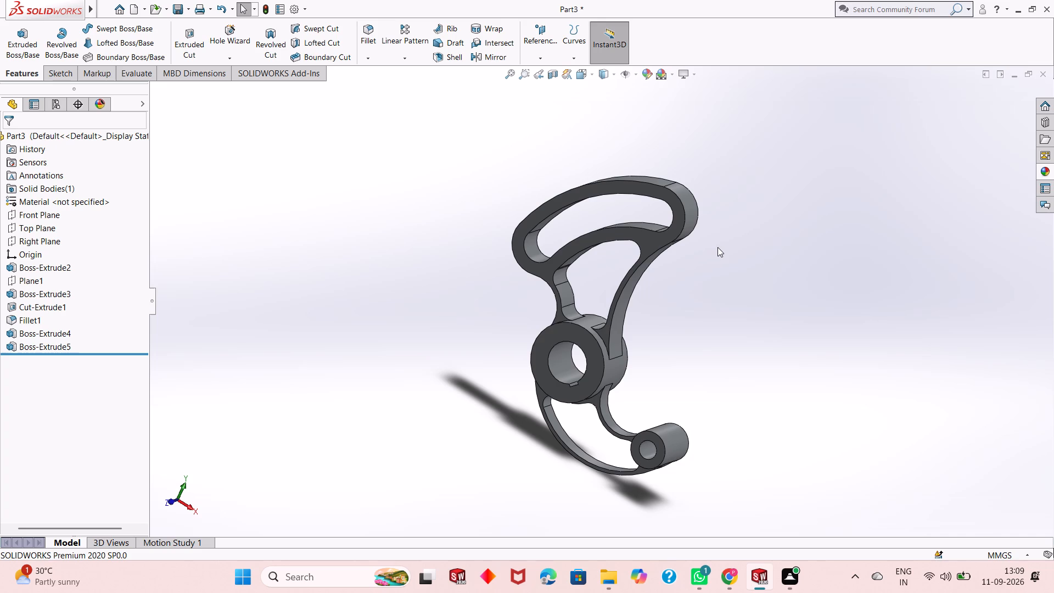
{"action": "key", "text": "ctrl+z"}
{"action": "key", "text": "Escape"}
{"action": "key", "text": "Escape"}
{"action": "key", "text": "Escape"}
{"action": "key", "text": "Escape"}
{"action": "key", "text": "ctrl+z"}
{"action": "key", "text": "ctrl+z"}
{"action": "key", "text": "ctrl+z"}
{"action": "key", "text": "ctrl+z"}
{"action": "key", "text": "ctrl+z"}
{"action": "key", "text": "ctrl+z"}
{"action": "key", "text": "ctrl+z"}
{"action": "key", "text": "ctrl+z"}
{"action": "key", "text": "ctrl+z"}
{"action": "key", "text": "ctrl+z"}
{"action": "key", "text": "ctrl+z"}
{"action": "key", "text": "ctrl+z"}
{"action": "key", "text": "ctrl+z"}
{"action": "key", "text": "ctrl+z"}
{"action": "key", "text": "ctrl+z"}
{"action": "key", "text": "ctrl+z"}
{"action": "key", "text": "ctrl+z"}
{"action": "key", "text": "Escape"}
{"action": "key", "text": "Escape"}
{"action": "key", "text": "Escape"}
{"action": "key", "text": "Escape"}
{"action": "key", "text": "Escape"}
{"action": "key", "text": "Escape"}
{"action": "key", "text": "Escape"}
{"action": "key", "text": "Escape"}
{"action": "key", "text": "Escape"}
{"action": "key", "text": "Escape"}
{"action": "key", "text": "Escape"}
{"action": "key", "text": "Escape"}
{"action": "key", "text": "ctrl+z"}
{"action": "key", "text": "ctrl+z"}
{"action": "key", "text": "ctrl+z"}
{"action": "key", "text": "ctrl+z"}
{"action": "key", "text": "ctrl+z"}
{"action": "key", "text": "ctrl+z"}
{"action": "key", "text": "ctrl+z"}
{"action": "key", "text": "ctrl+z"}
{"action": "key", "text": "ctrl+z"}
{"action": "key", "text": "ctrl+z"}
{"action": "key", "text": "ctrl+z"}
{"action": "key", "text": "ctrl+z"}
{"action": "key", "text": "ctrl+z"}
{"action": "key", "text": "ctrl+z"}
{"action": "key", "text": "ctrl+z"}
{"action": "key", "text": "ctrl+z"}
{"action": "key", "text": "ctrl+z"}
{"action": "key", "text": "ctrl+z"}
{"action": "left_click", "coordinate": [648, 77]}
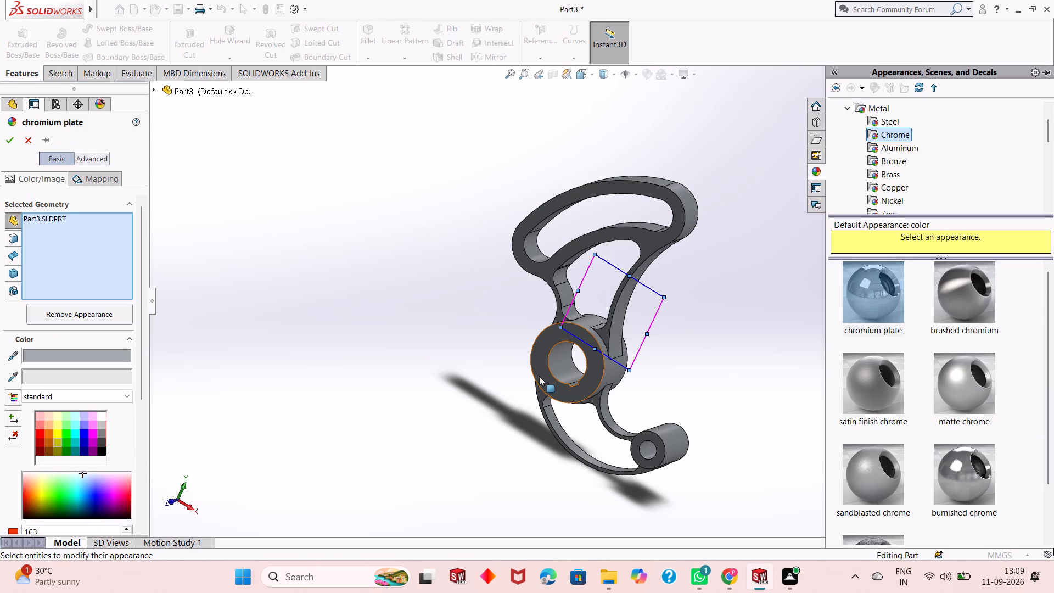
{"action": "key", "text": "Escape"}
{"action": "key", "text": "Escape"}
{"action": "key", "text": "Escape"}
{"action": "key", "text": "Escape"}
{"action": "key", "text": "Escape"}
Undo the last two appearance changes on the part and redo the yellow-green colour.
{"action": "left_click", "coordinate": [721, 321]}
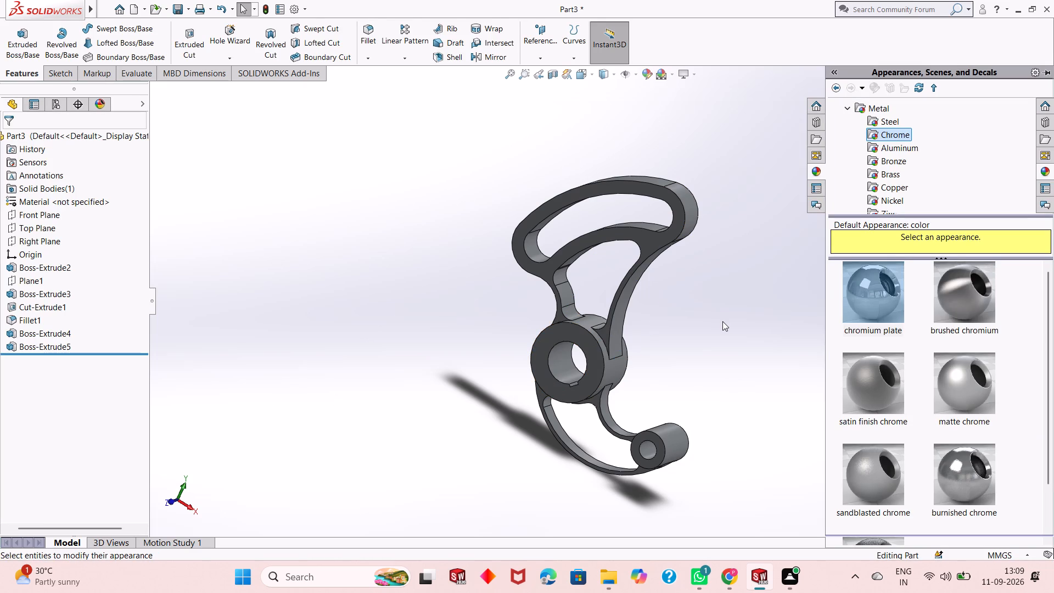
{"action": "key", "text": "ctrl+z"}
{"action": "key", "text": "ctrl+z"}
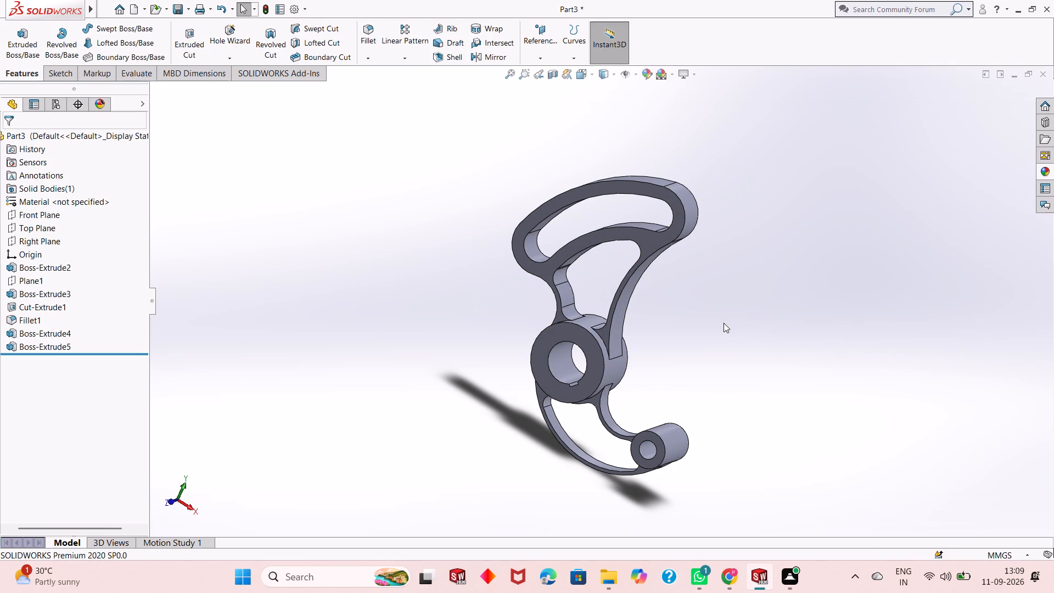
{"action": "key", "text": "ctrl+y"}
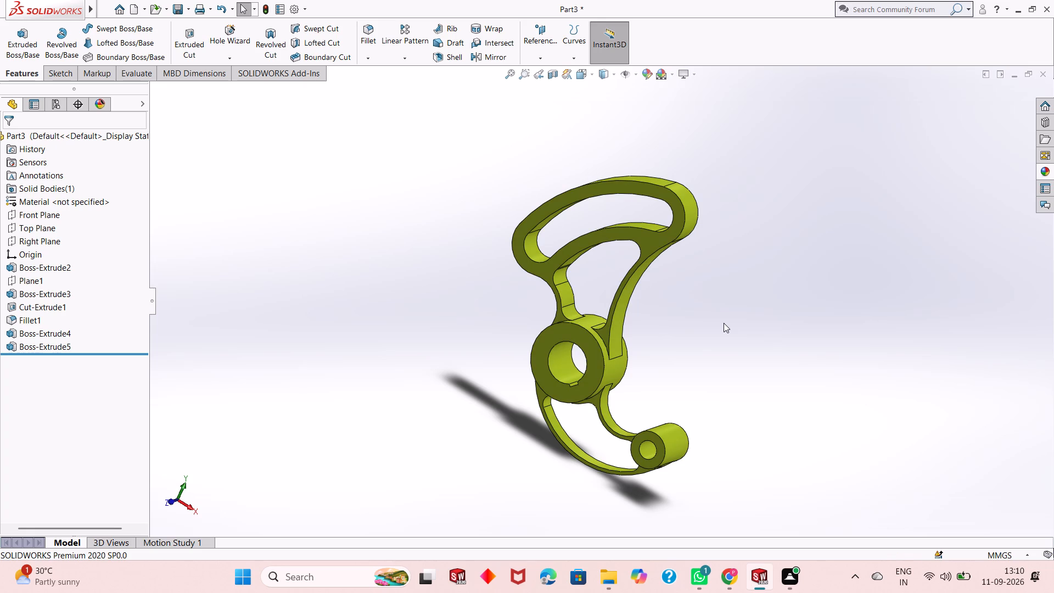
Browse the chrome finishes in the metal appearance library.
{"action": "left_click", "coordinate": [1045, 170]}
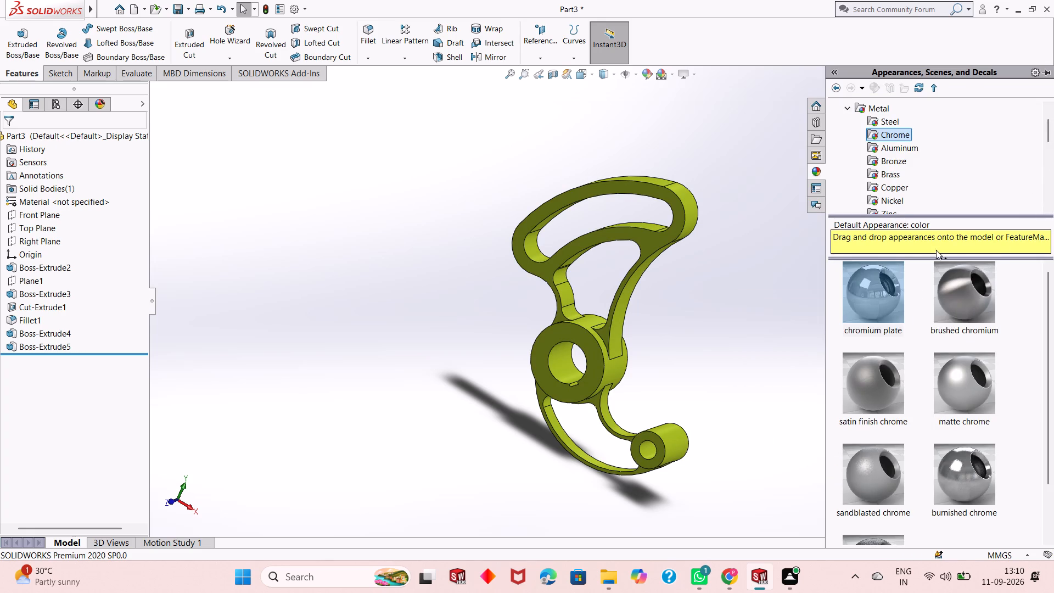
{"action": "left_click", "coordinate": [892, 126]}
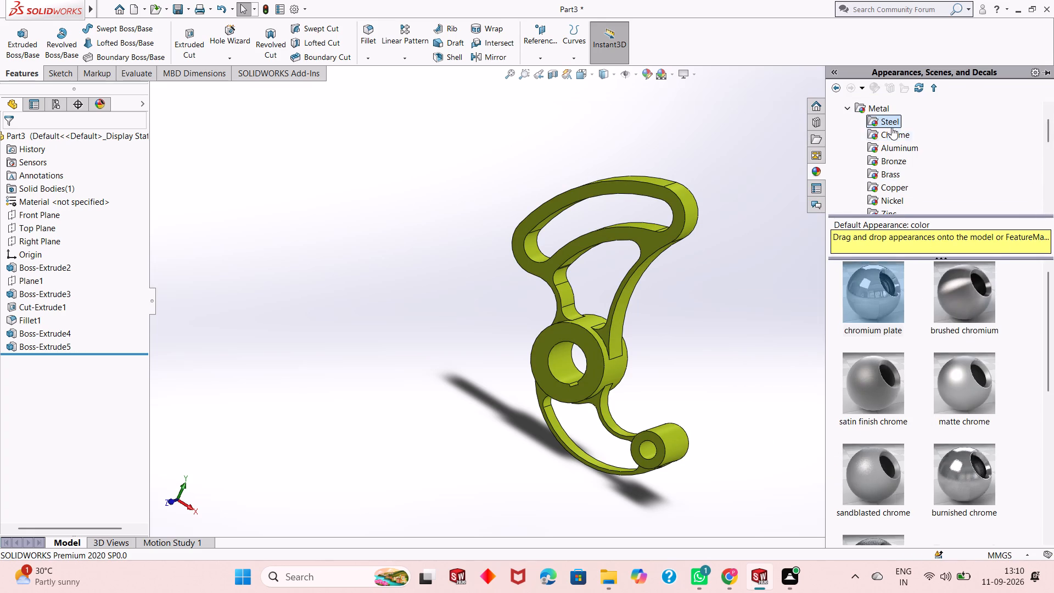
{"action": "left_click", "coordinate": [893, 133]}
{"action": "scroll", "coordinate": [929, 292], "scroll_direction": "up", "scroll_amount": 2}
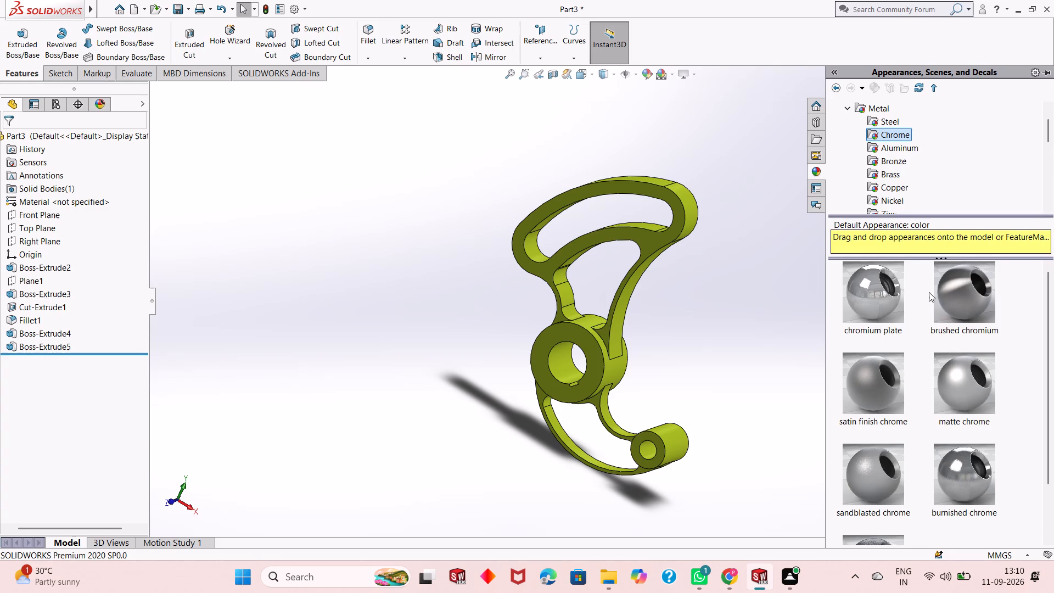
{"action": "scroll", "coordinate": [929, 292], "scroll_direction": "down", "scroll_amount": 1}
{"action": "scroll", "coordinate": [929, 292], "scroll_direction": "up", "scroll_amount": 4}
{"action": "scroll", "coordinate": [930, 337], "scroll_direction": "down", "scroll_amount": 1}
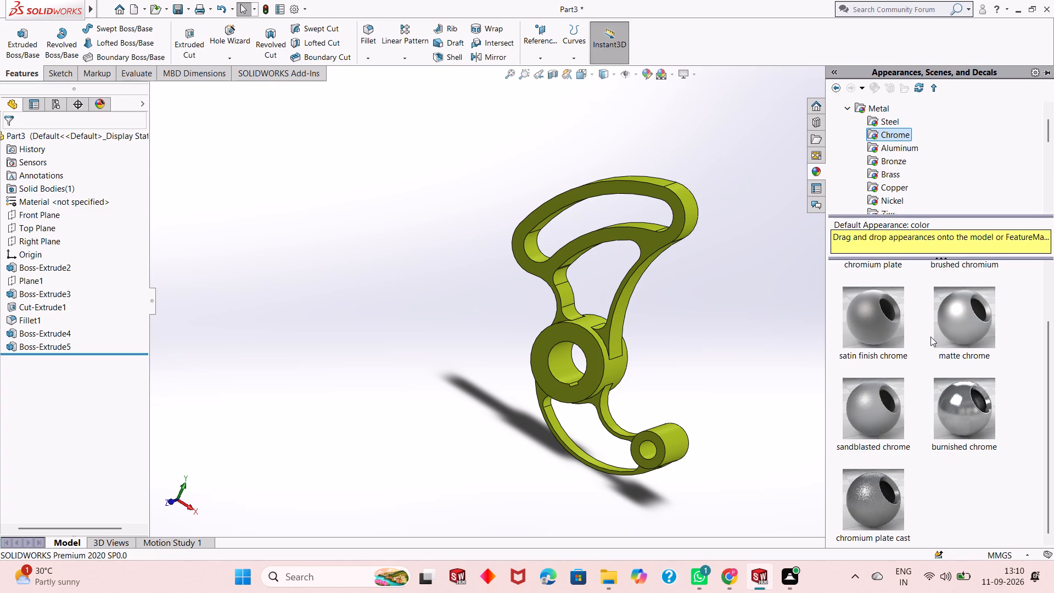
{"action": "scroll", "coordinate": [930, 337], "scroll_direction": "down", "scroll_amount": 3}
{"action": "scroll", "coordinate": [930, 337], "scroll_direction": "up", "scroll_amount": 3}
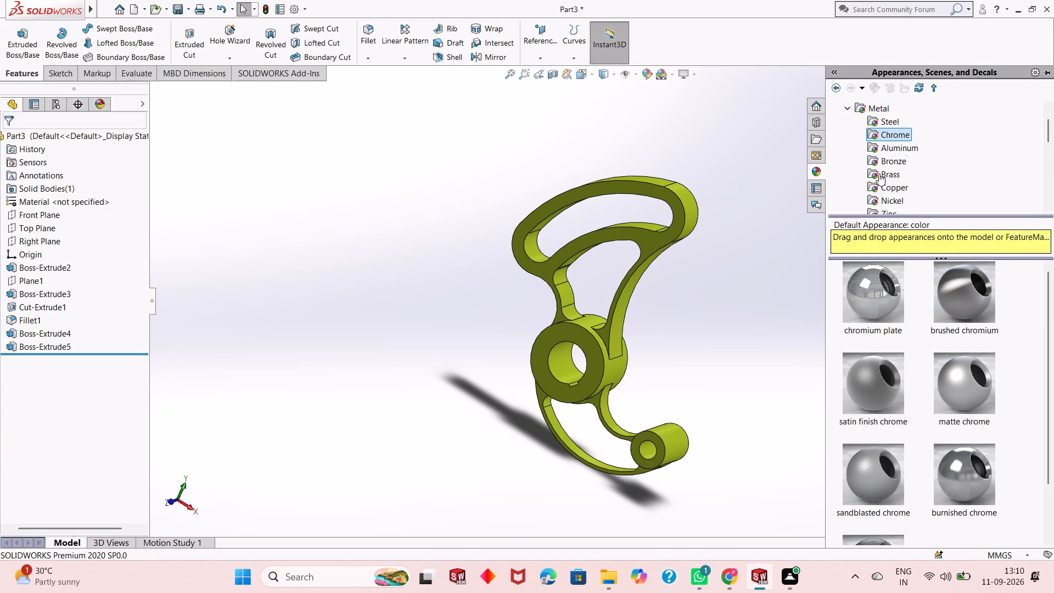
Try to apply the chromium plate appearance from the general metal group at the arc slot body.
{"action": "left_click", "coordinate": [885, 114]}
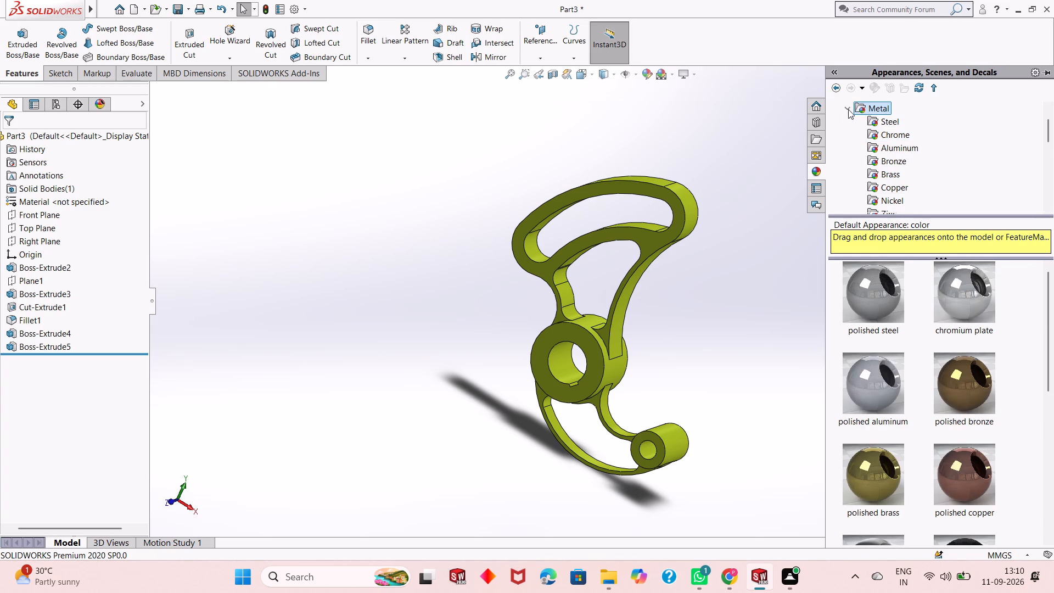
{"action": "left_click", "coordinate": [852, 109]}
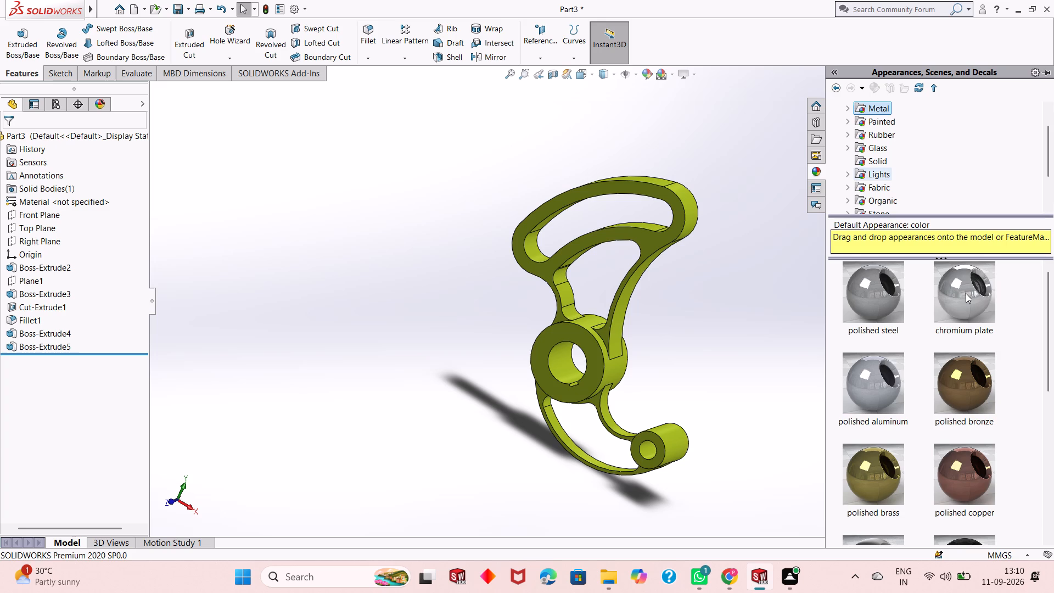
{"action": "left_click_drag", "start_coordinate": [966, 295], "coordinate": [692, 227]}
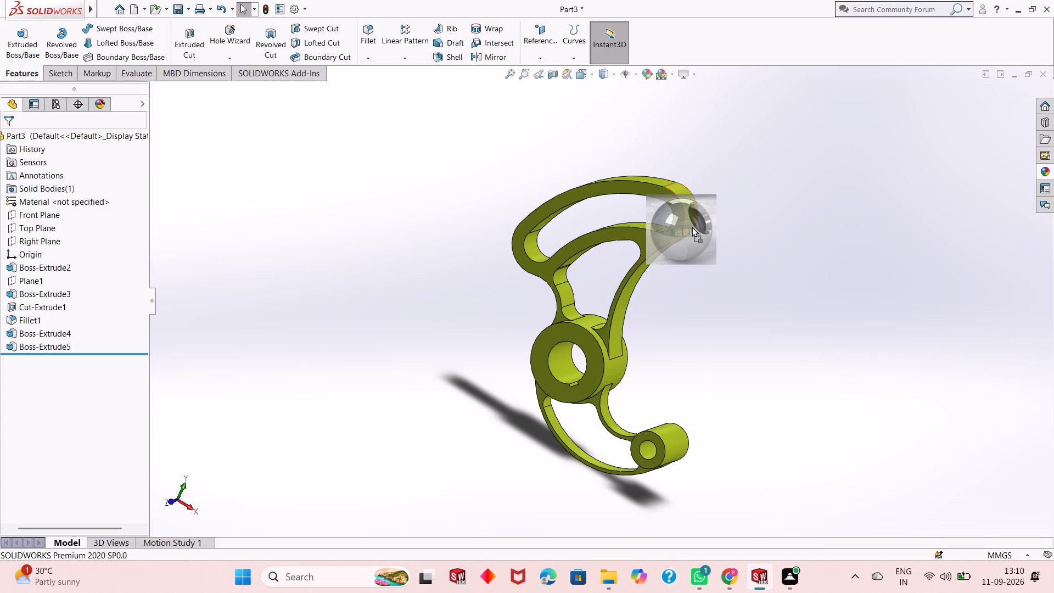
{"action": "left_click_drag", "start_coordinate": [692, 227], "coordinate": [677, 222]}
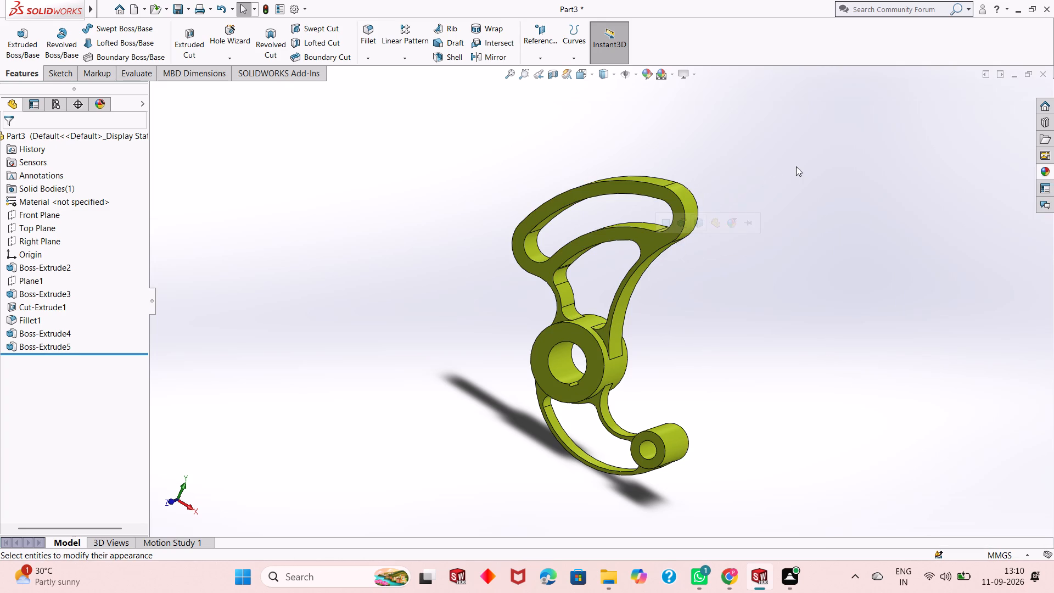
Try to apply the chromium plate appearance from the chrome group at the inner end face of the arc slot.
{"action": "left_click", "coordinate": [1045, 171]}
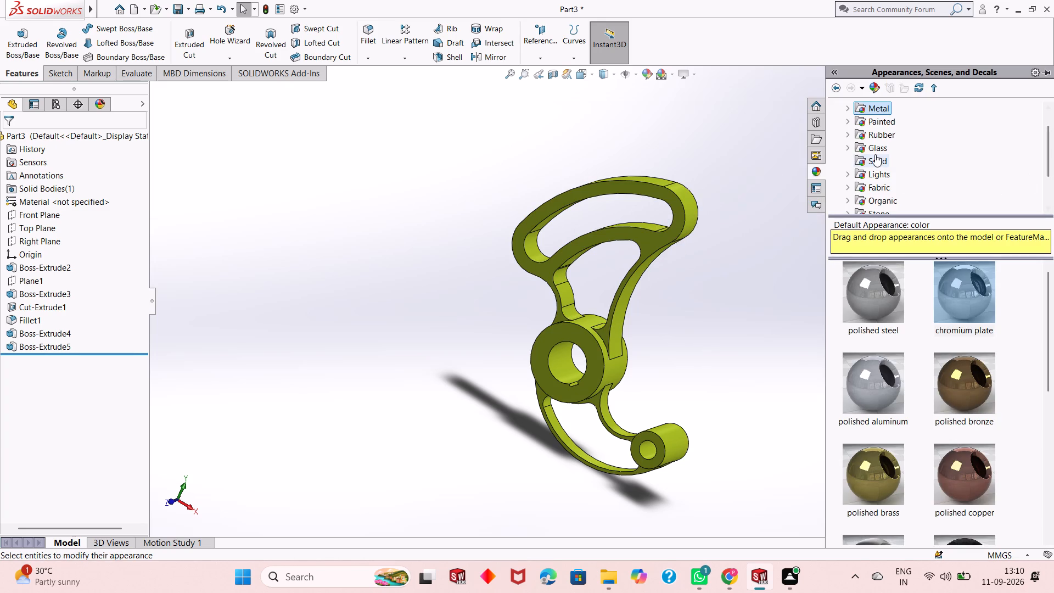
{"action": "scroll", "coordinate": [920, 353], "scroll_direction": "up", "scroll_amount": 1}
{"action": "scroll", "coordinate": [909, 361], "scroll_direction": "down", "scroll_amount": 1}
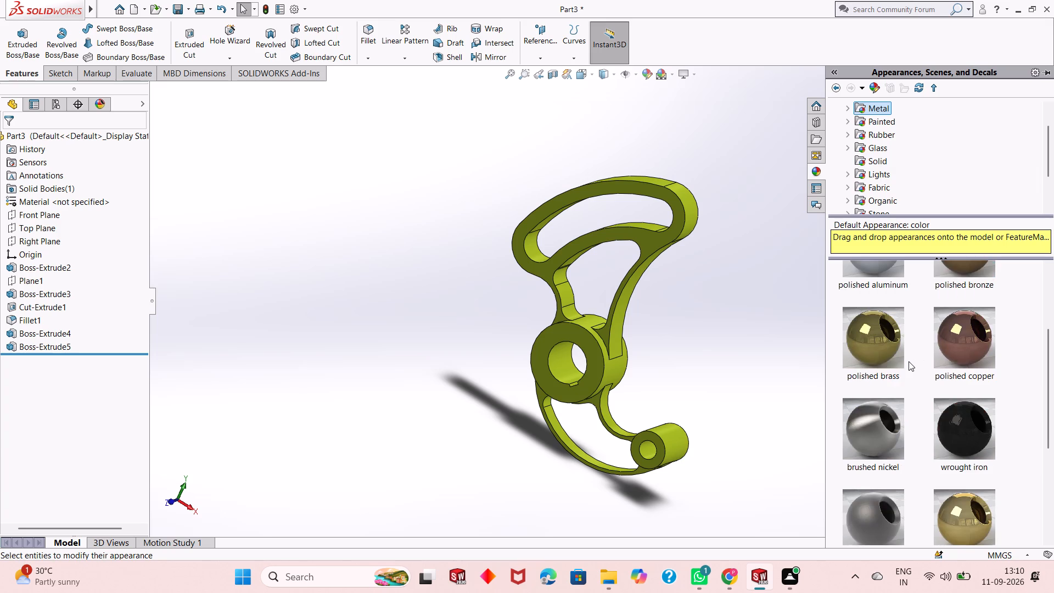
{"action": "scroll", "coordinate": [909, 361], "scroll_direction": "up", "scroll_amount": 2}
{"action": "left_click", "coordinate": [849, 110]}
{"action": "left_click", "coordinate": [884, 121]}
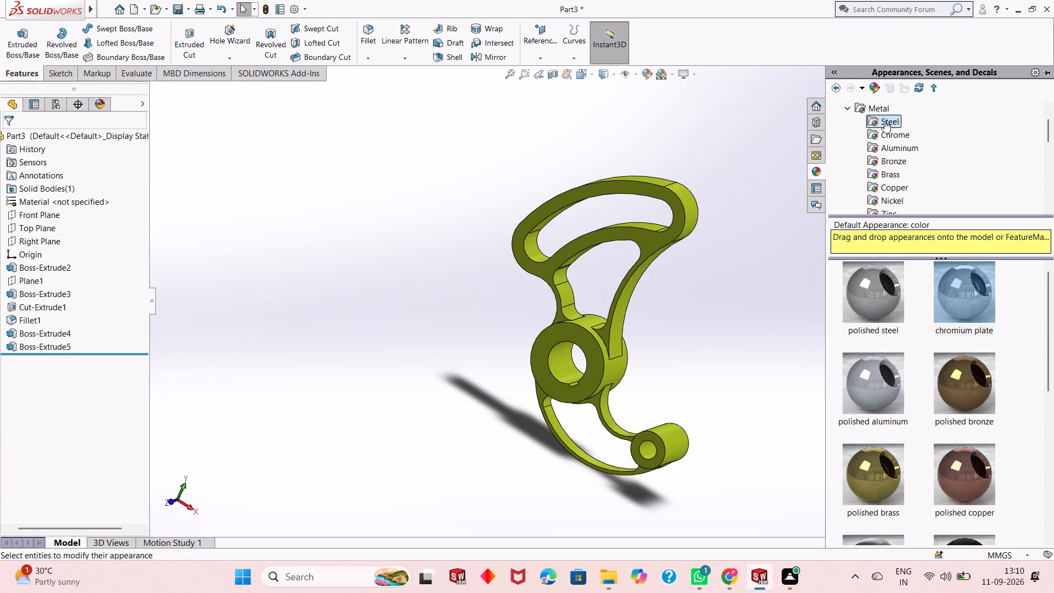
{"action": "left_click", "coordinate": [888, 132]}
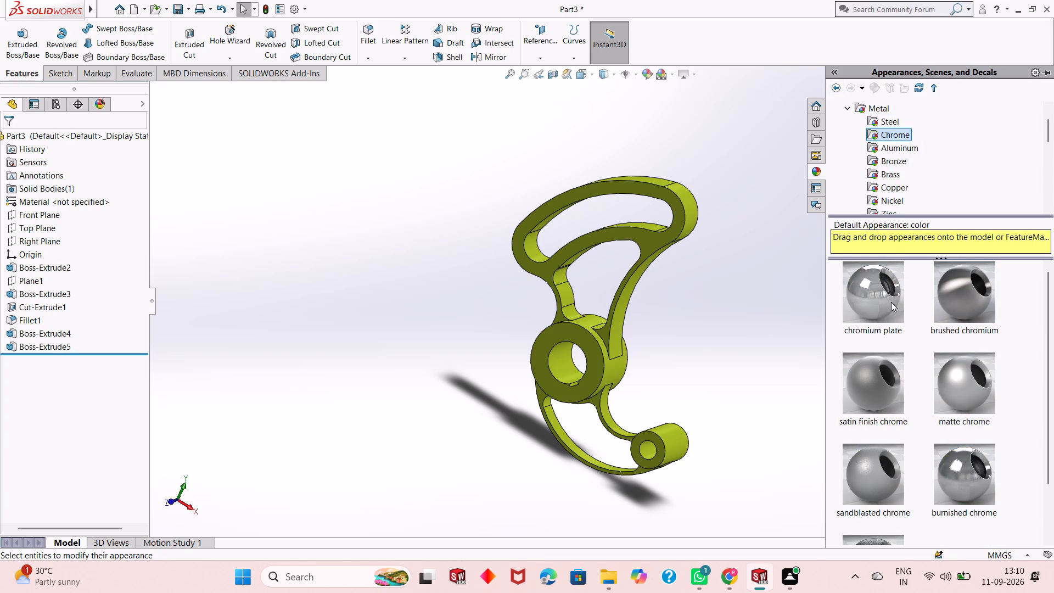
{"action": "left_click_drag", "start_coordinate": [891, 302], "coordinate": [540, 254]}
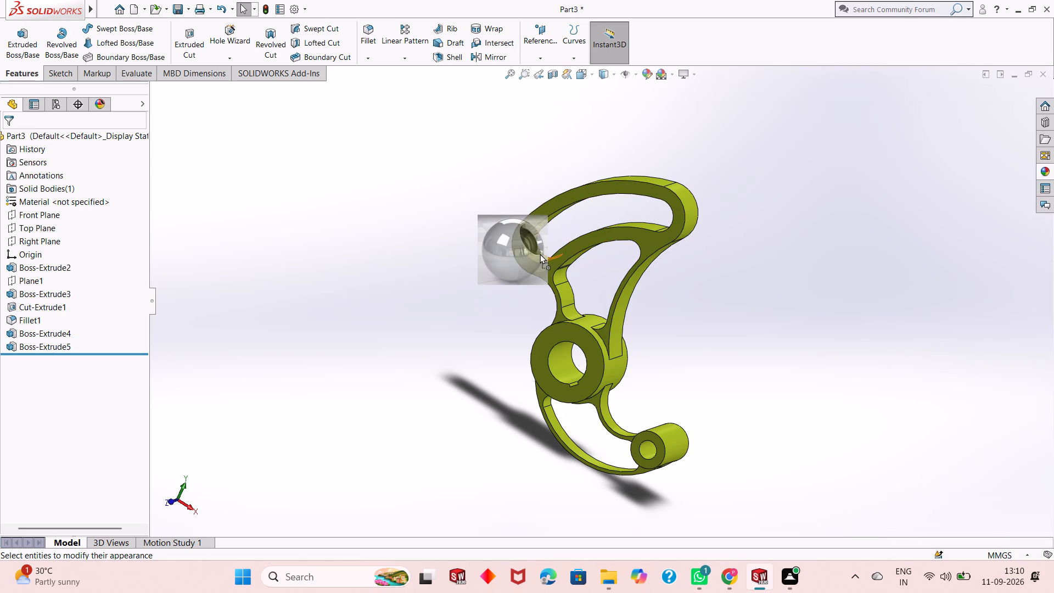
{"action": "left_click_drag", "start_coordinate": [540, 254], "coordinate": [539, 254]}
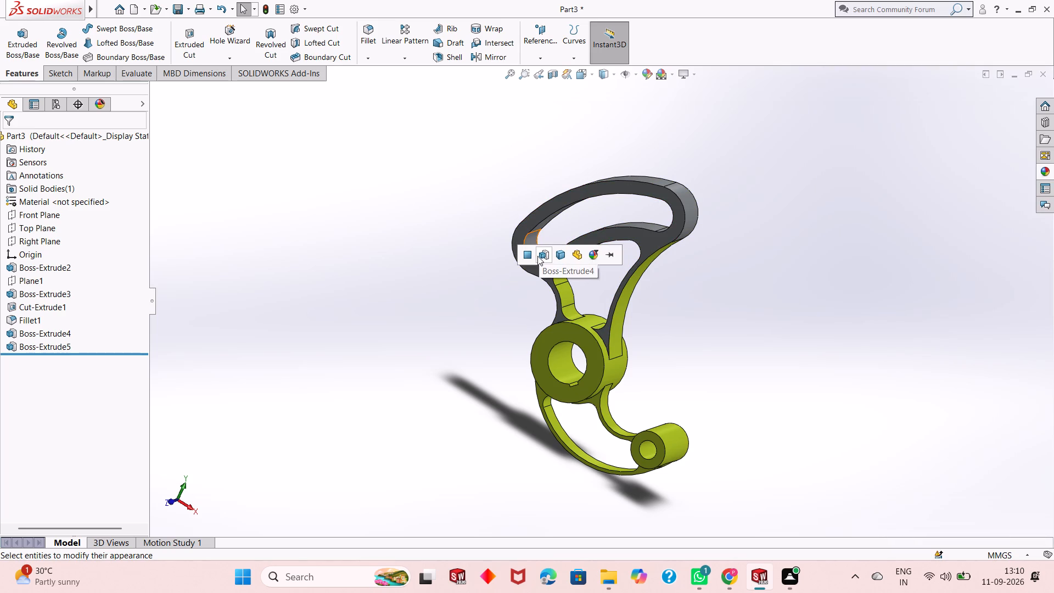
Browse the plastic, rubber and glass categories of the appearance library for an alternative finish.
{"action": "left_click", "coordinate": [1042, 174]}
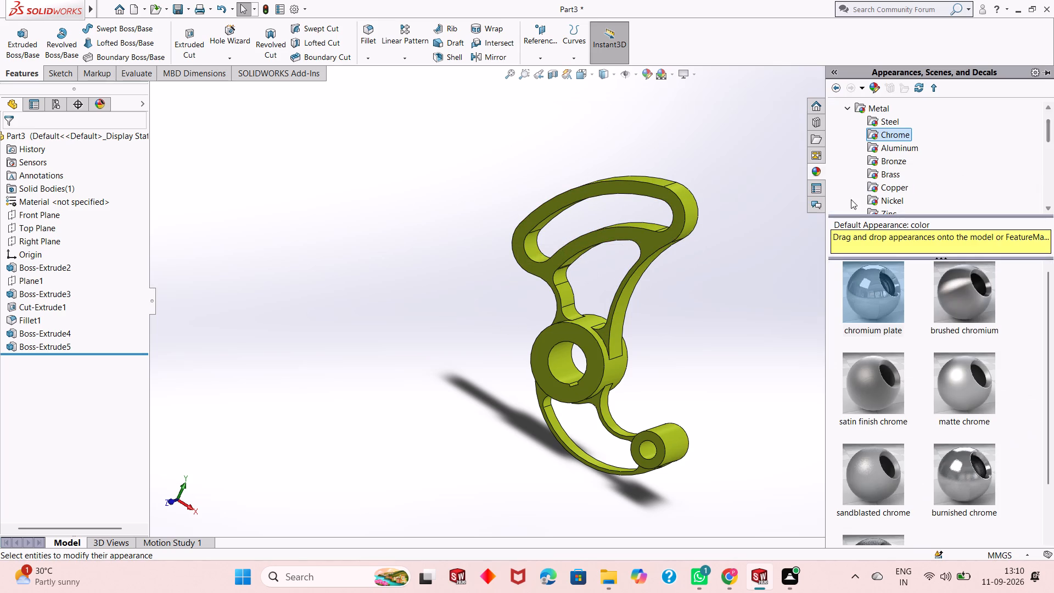
{"action": "left_click", "coordinate": [847, 110]}
{"action": "scroll", "coordinate": [860, 133], "scroll_direction": "up", "scroll_amount": 1}
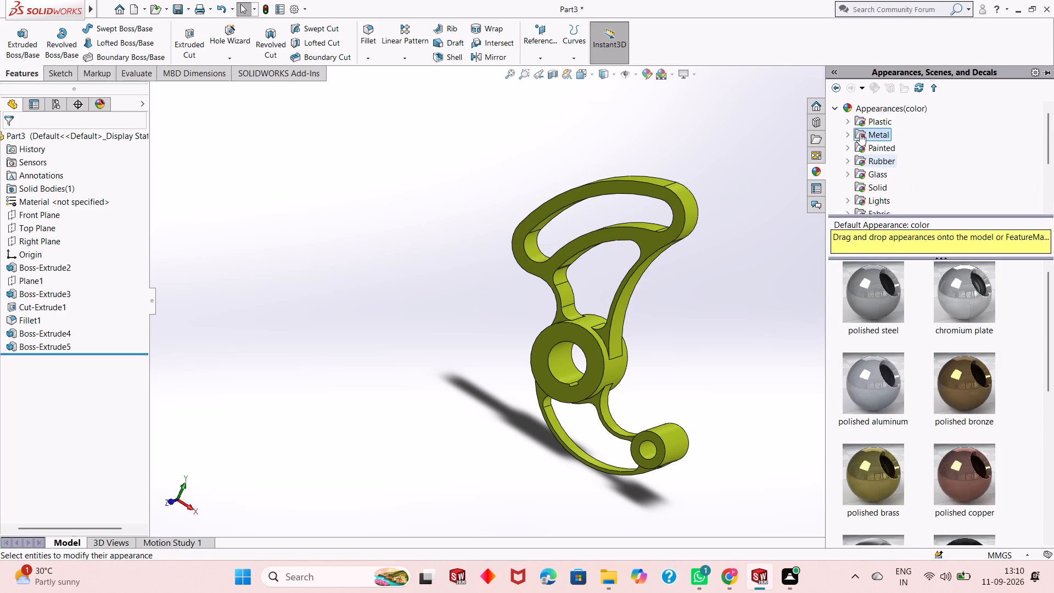
{"action": "left_click", "coordinate": [867, 125]}
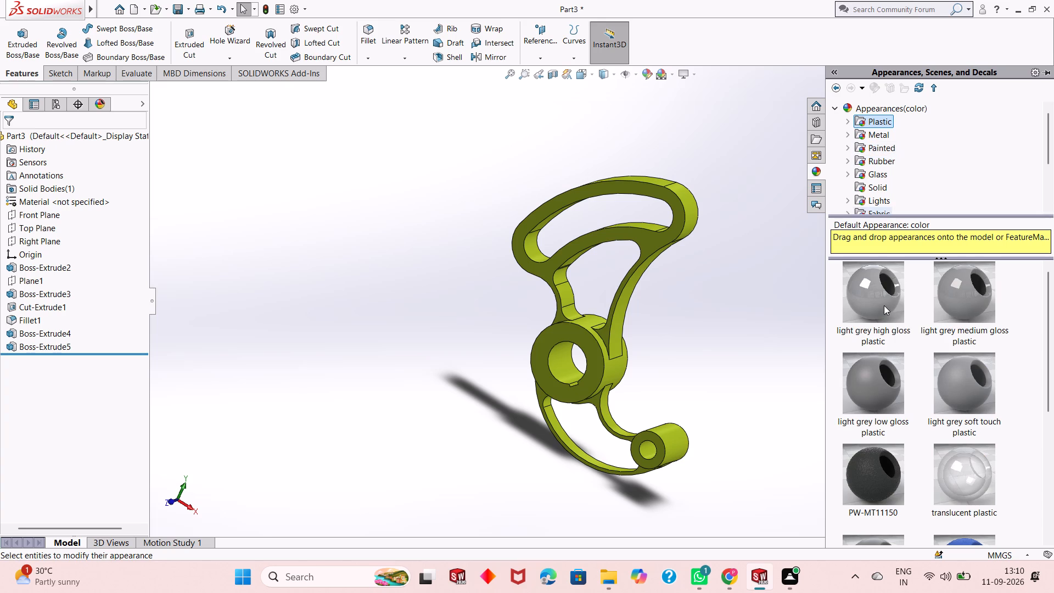
{"action": "left_click", "coordinate": [874, 163]}
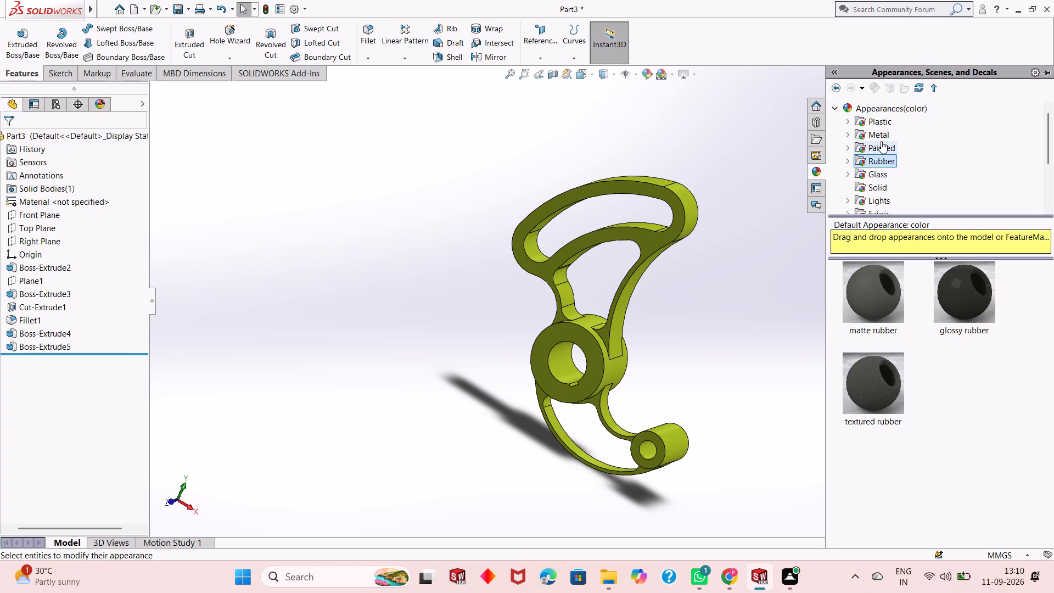
{"action": "left_click", "coordinate": [881, 142]}
{"action": "left_click", "coordinate": [876, 171]}
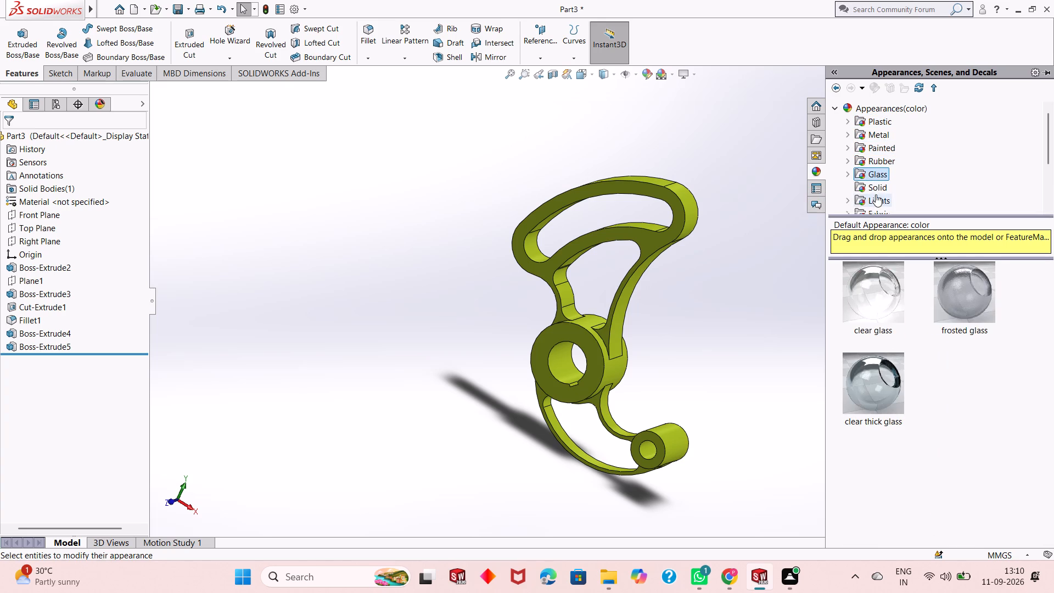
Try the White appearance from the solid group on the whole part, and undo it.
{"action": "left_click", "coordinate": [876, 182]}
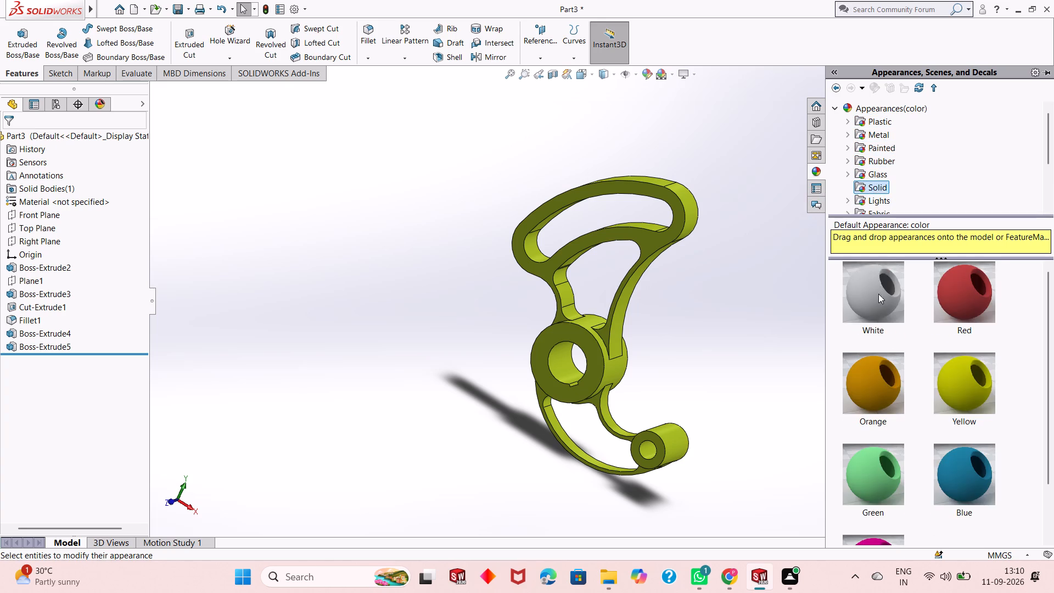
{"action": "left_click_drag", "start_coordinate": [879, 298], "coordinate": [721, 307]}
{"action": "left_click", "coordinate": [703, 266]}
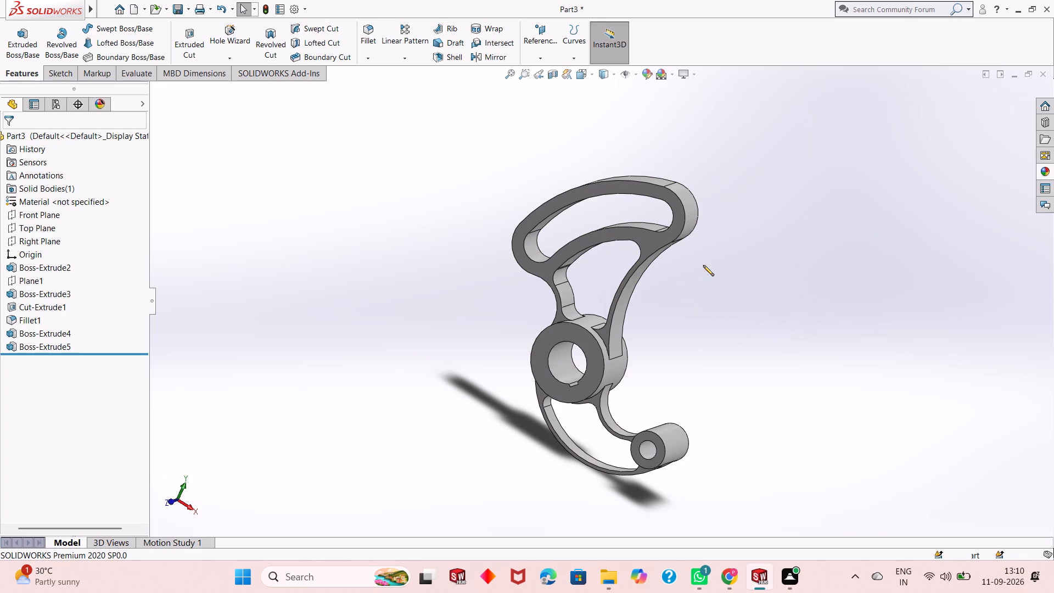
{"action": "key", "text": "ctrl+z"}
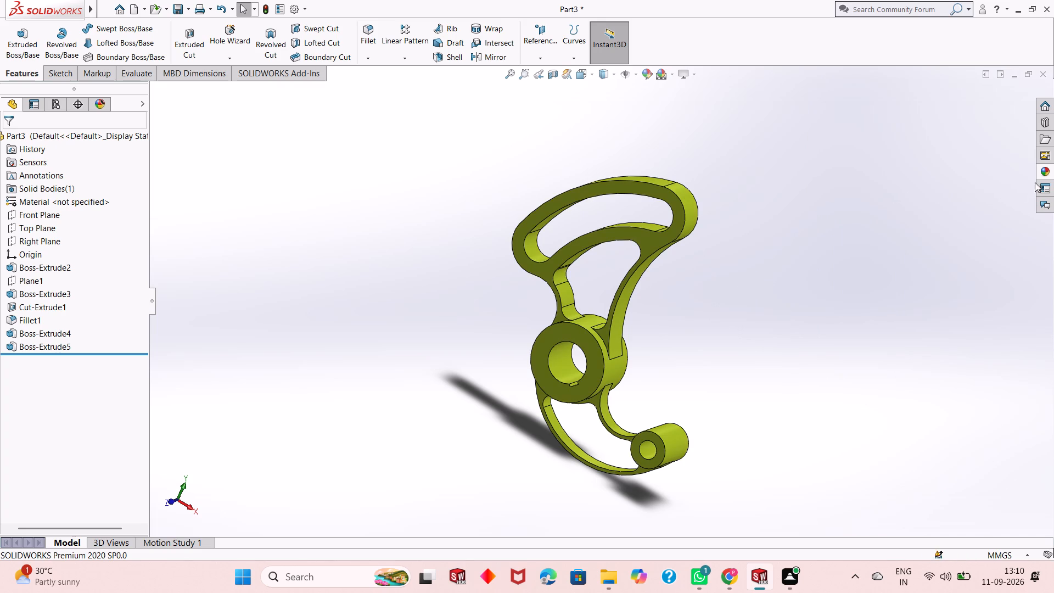
Browse the remaining appearance categories, including lights, fabric, stone, miscellaneous and painted, and return to the metal group.
{"action": "left_click", "coordinate": [1046, 172]}
{"action": "scroll", "coordinate": [909, 366], "scroll_direction": "down", "scroll_amount": 1}
{"action": "scroll", "coordinate": [909, 366], "scroll_direction": "up", "scroll_amount": 1}
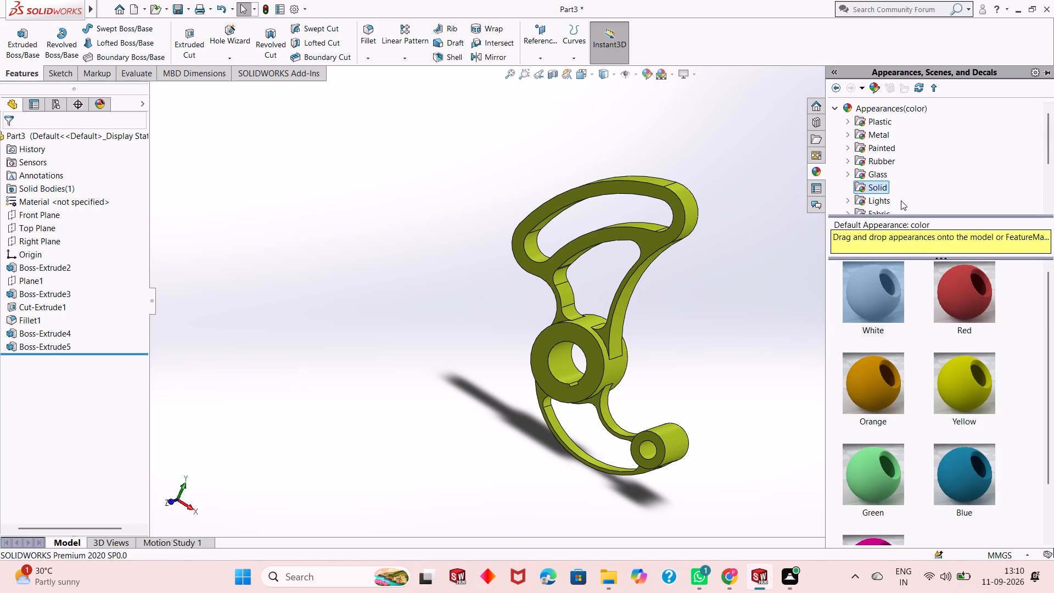
{"action": "left_click", "coordinate": [890, 200]}
{"action": "scroll", "coordinate": [889, 193], "scroll_direction": "down", "scroll_amount": 1}
{"action": "left_click", "coordinate": [889, 181]}
{"action": "left_click", "coordinate": [883, 176]}
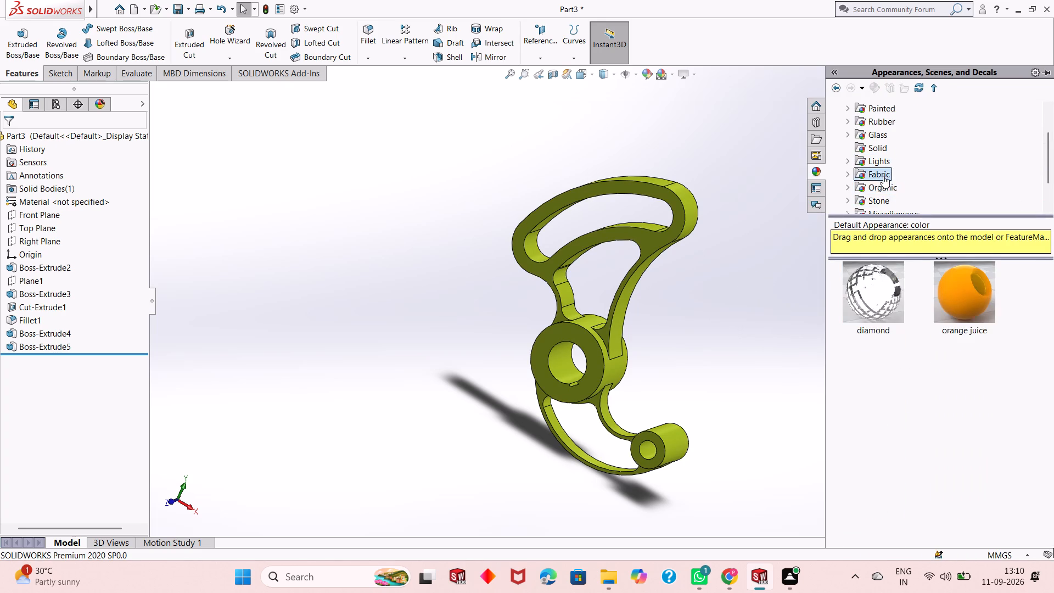
{"action": "left_click", "coordinate": [878, 203]}
{"action": "scroll", "coordinate": [906, 170], "scroll_direction": "down", "scroll_amount": 2}
{"action": "left_click", "coordinate": [897, 172]}
{"action": "scroll", "coordinate": [896, 173], "scroll_direction": "up", "scroll_amount": 2}
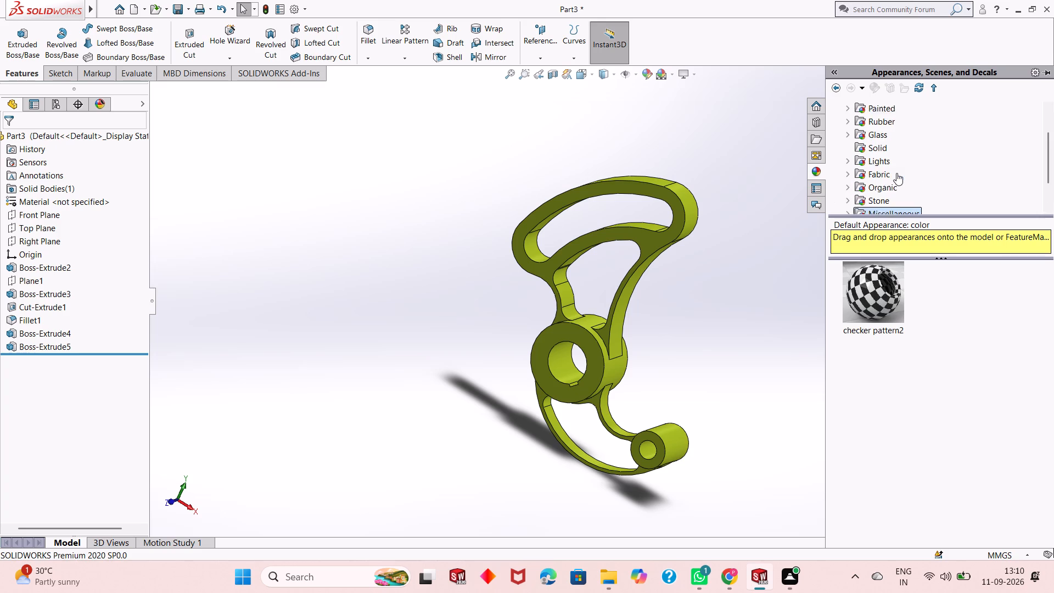
{"action": "scroll", "coordinate": [896, 173], "scroll_direction": "up", "scroll_amount": 2}
{"action": "left_click", "coordinate": [893, 164]}
{"action": "left_click", "coordinate": [884, 146]}
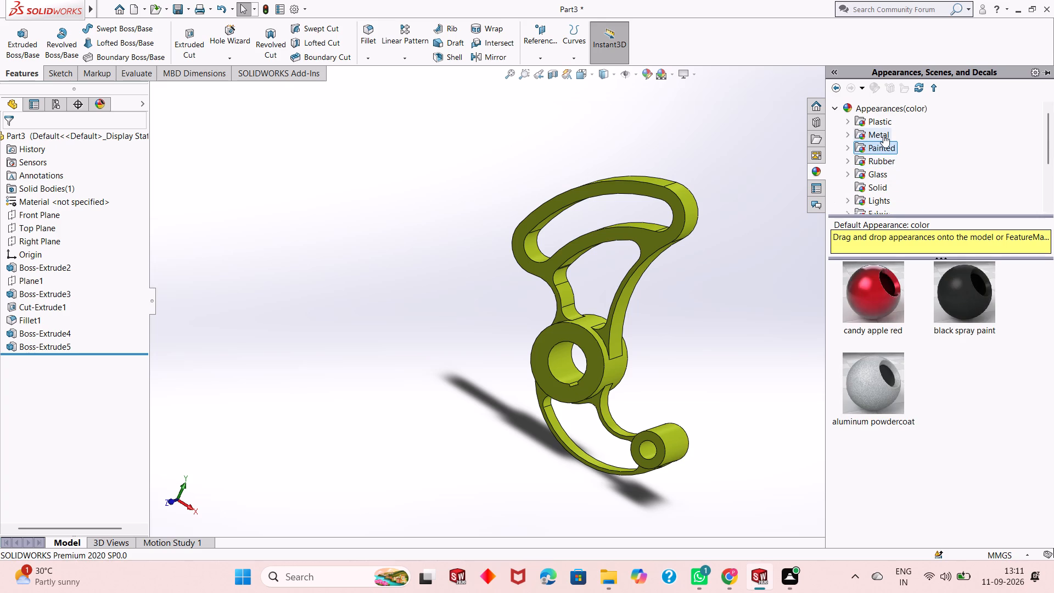
{"action": "left_click", "coordinate": [883, 135]}
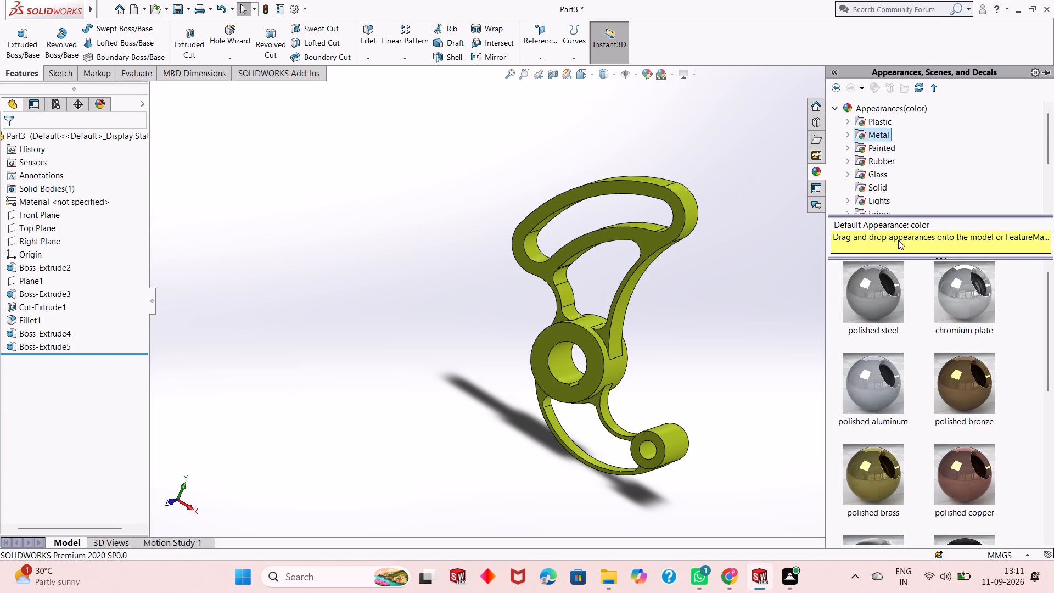
Browse the aluminum, bronze, brass, copper and magnesium finishes in the metal appearance library.
{"action": "left_click", "coordinate": [845, 132]}
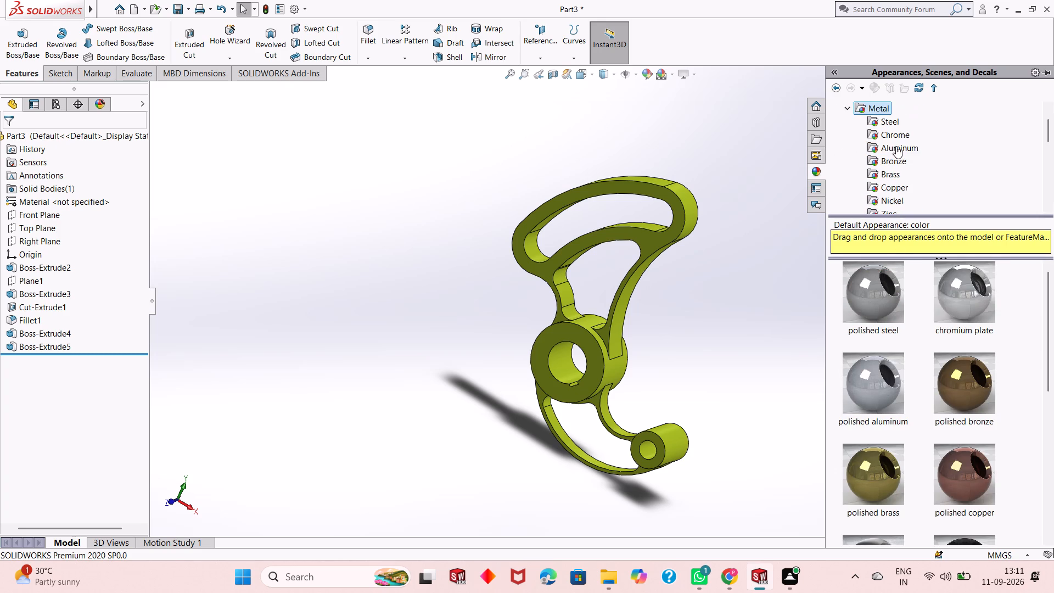
{"action": "left_click", "coordinate": [897, 146]}
{"action": "left_click", "coordinate": [894, 157]}
{"action": "left_click", "coordinate": [892, 171]}
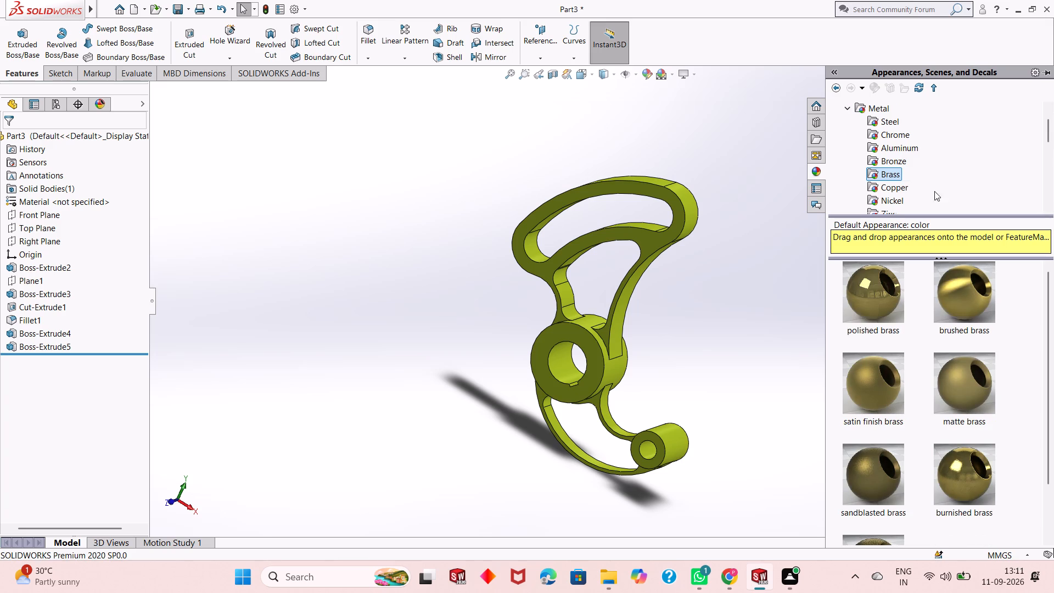
{"action": "scroll", "coordinate": [928, 410], "scroll_direction": "down", "scroll_amount": 4}
{"action": "scroll", "coordinate": [927, 411], "scroll_direction": "up", "scroll_amount": 4}
{"action": "left_click", "coordinate": [900, 189]}
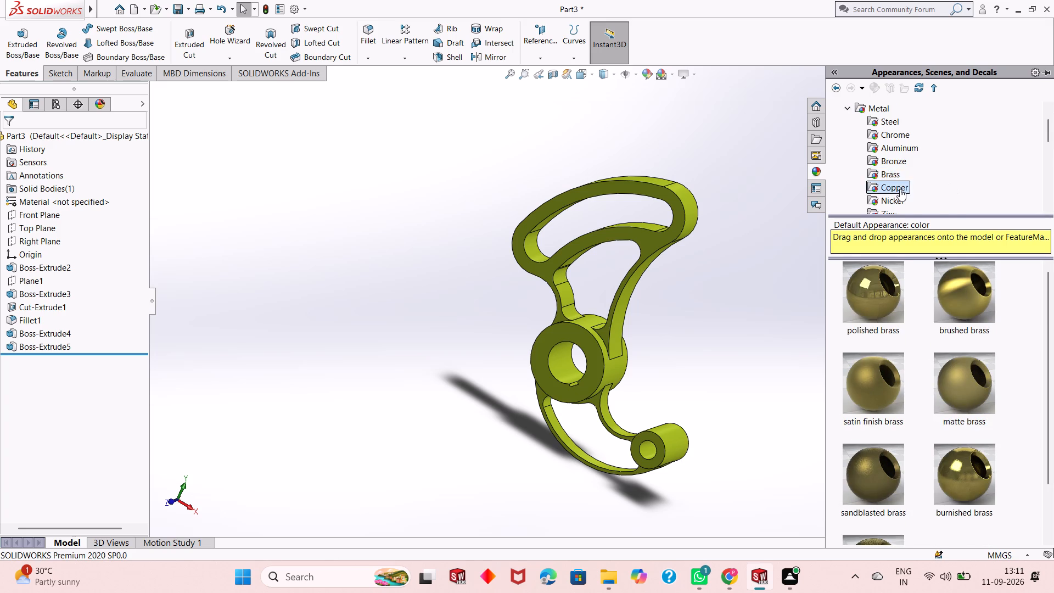
{"action": "scroll", "coordinate": [900, 189], "scroll_direction": "down", "scroll_amount": 1}
{"action": "left_click", "coordinate": [900, 191]}
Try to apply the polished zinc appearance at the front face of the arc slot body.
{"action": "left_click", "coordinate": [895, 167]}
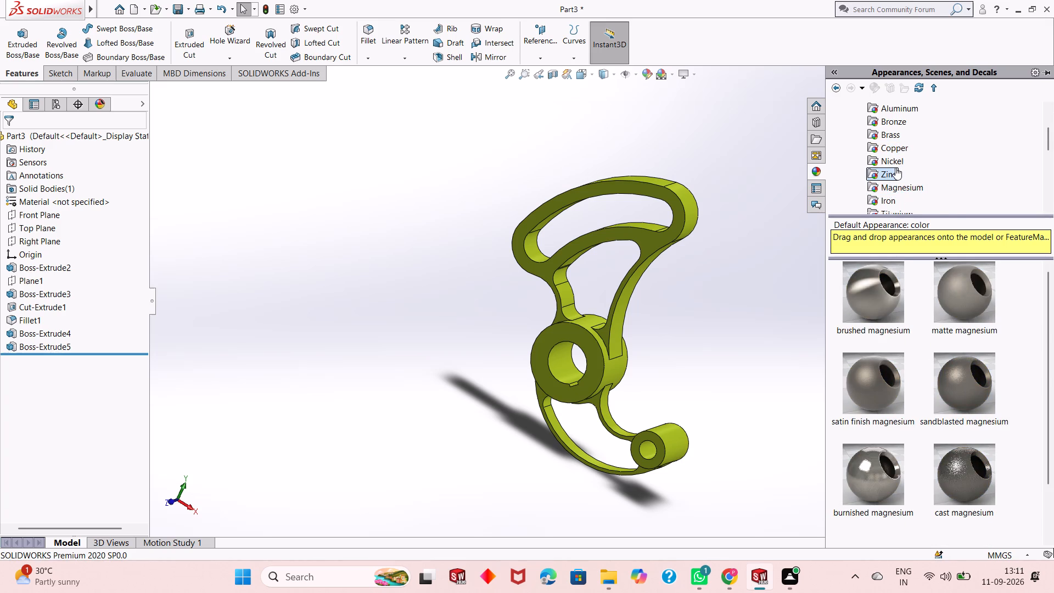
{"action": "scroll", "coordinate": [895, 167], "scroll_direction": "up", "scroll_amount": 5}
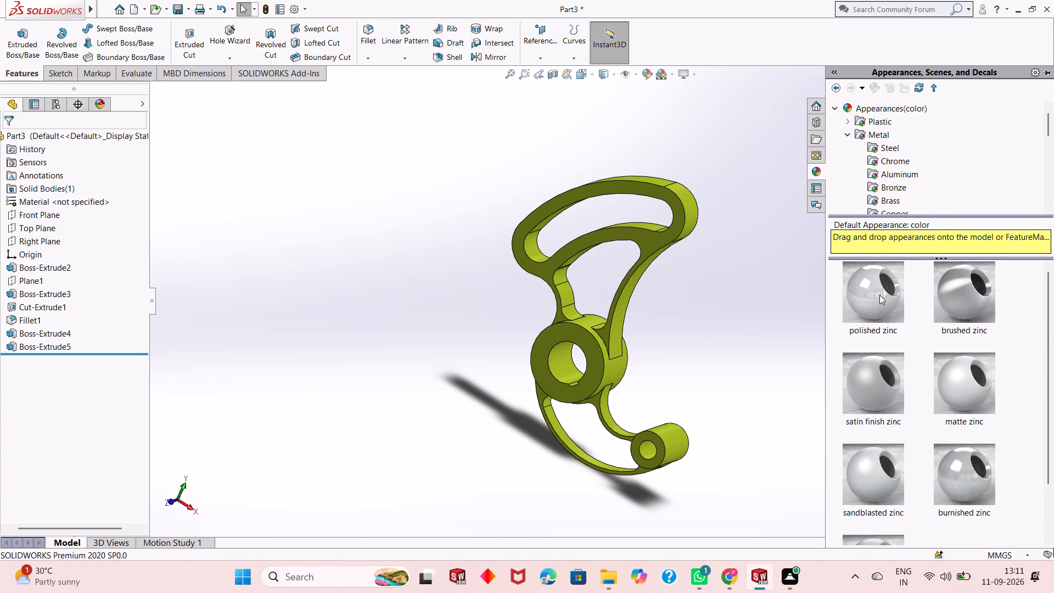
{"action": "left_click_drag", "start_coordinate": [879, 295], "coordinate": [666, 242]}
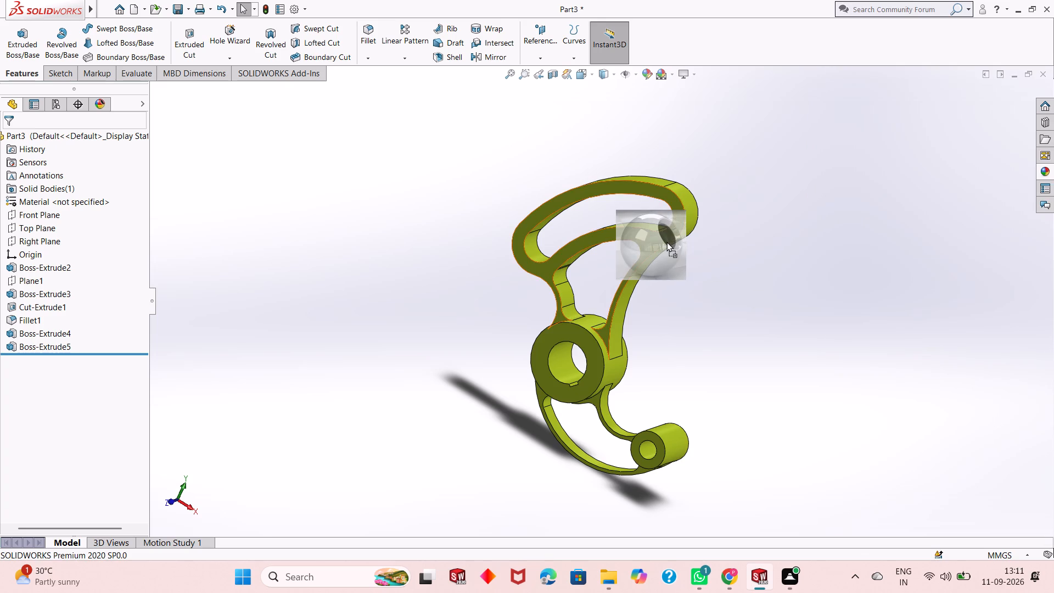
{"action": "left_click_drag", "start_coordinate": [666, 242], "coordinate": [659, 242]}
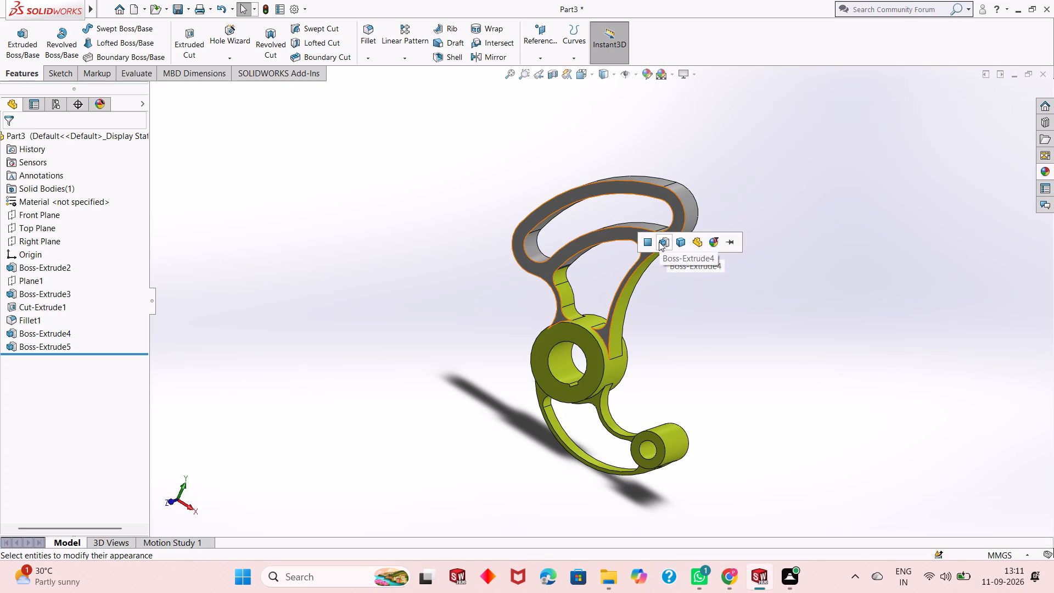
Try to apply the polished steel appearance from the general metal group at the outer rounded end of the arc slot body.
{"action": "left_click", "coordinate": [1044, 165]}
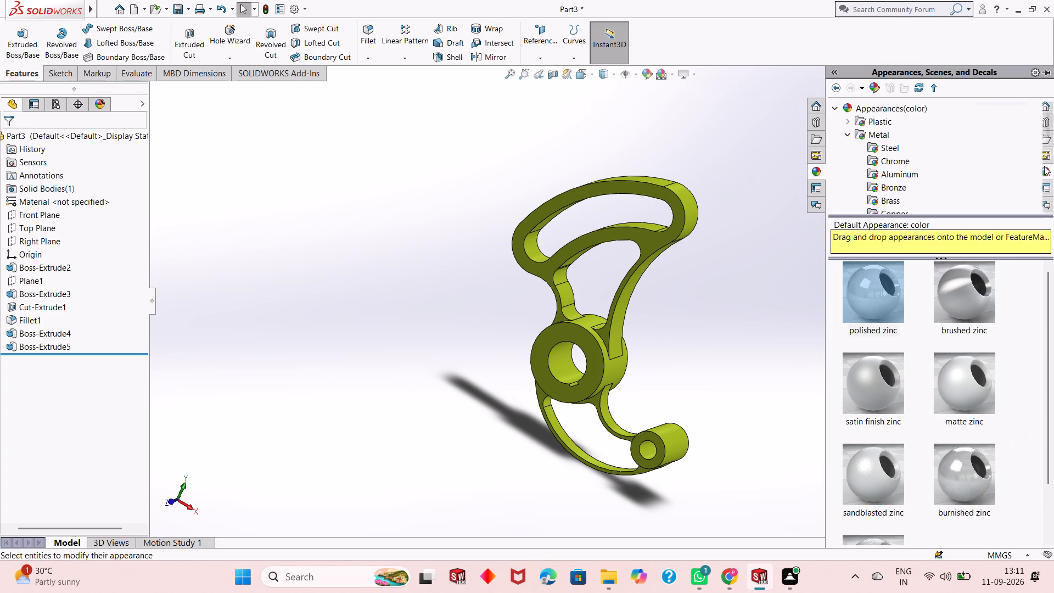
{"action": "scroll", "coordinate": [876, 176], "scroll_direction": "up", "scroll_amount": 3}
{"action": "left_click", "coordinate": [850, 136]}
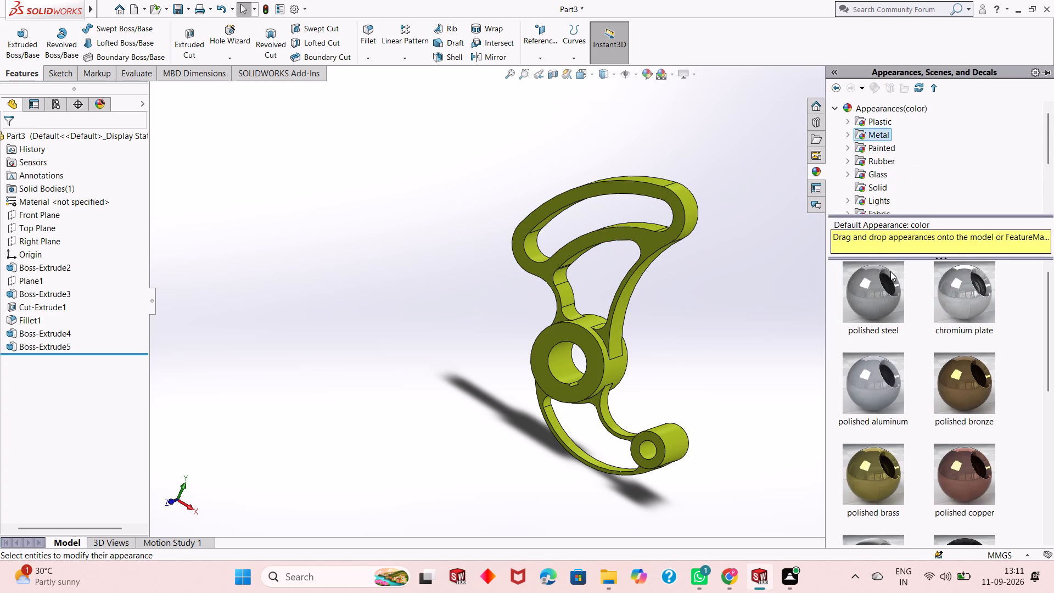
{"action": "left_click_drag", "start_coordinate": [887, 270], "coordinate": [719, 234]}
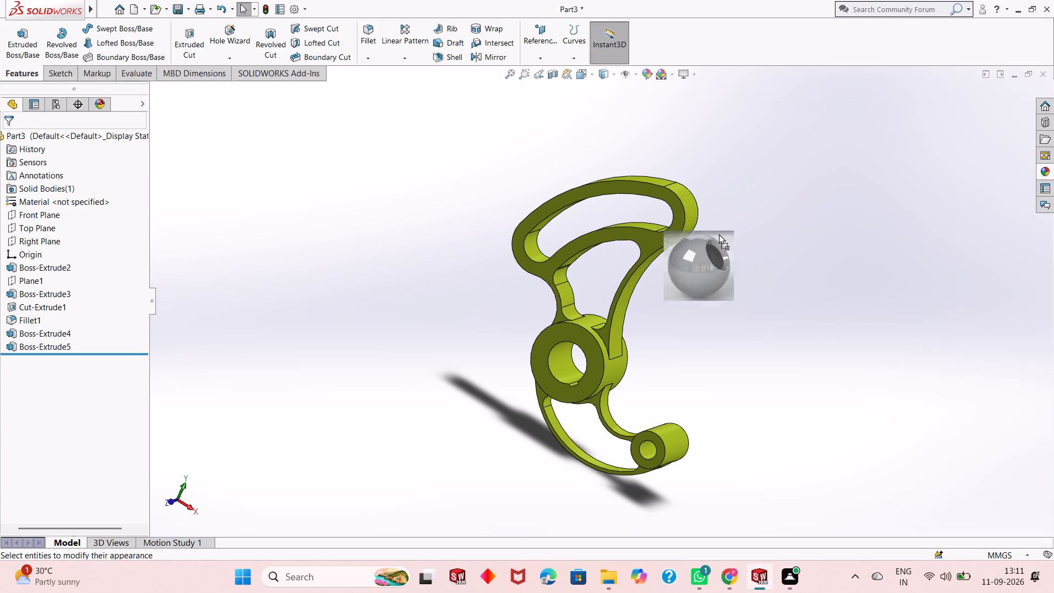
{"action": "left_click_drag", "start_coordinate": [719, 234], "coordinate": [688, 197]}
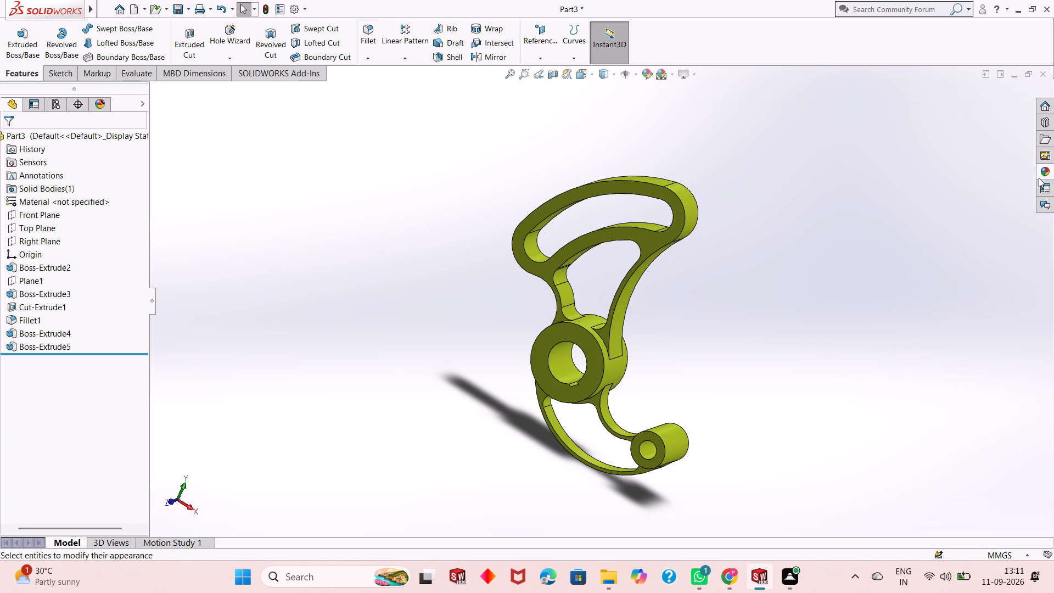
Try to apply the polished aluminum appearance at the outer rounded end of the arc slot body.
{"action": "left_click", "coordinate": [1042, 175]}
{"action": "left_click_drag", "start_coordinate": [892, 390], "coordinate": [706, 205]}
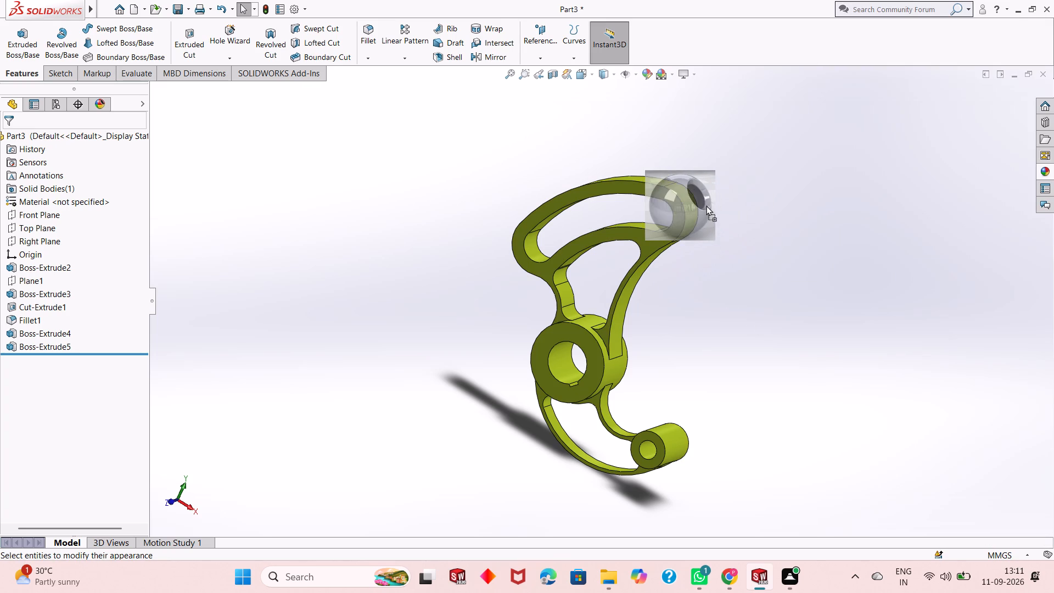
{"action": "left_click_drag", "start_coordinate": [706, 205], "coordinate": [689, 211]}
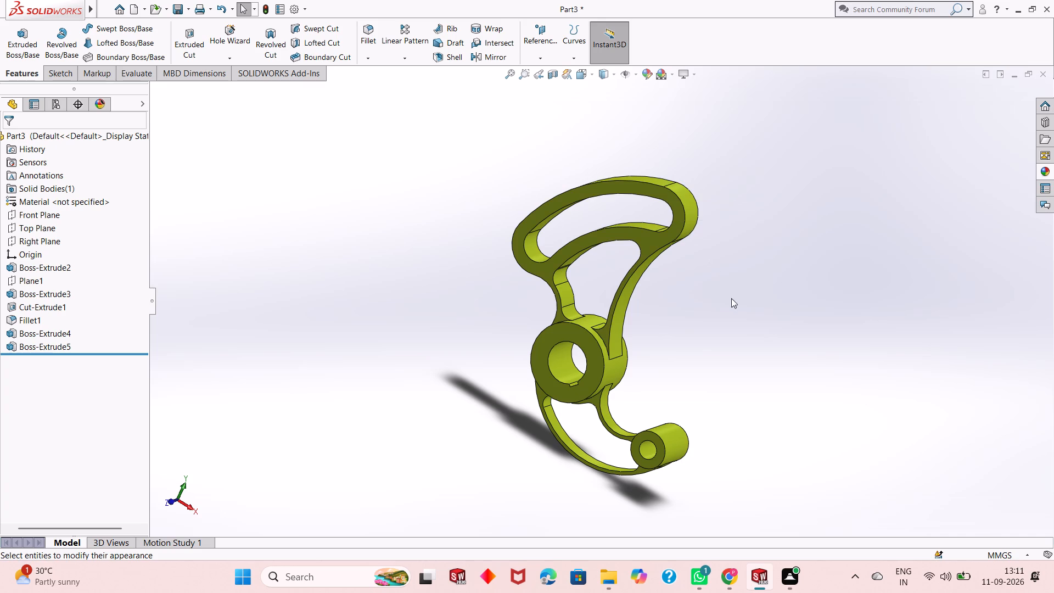
Apply the polished aluminum appearance to only the rounded left end face inside the arc slot.
{"action": "left_click", "coordinate": [1042, 174]}
{"action": "left_click_drag", "start_coordinate": [873, 380], "coordinate": [707, 228]}
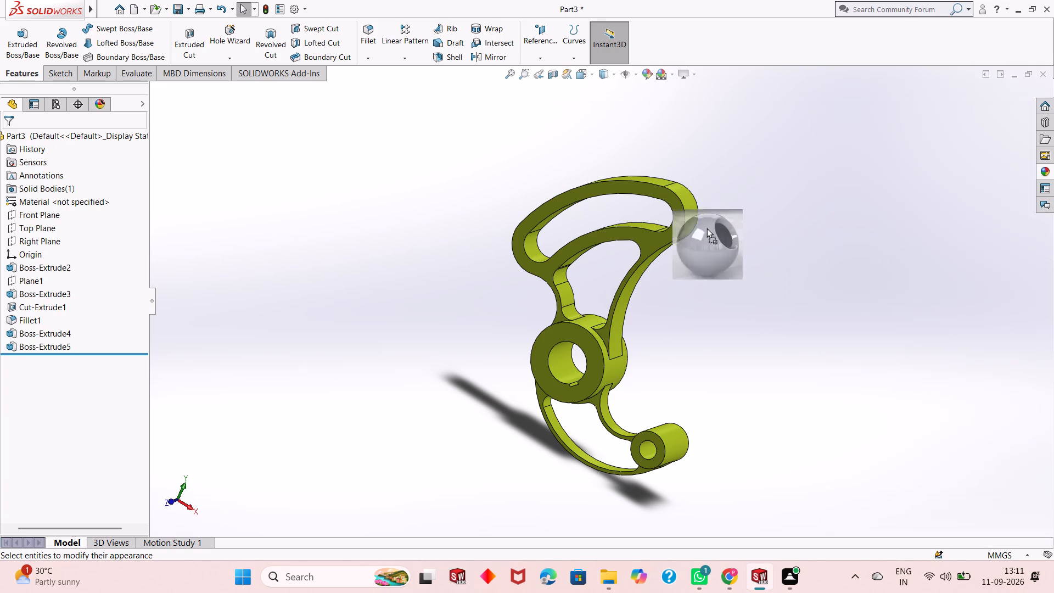
{"action": "left_click_drag", "start_coordinate": [707, 228], "coordinate": [528, 241]}
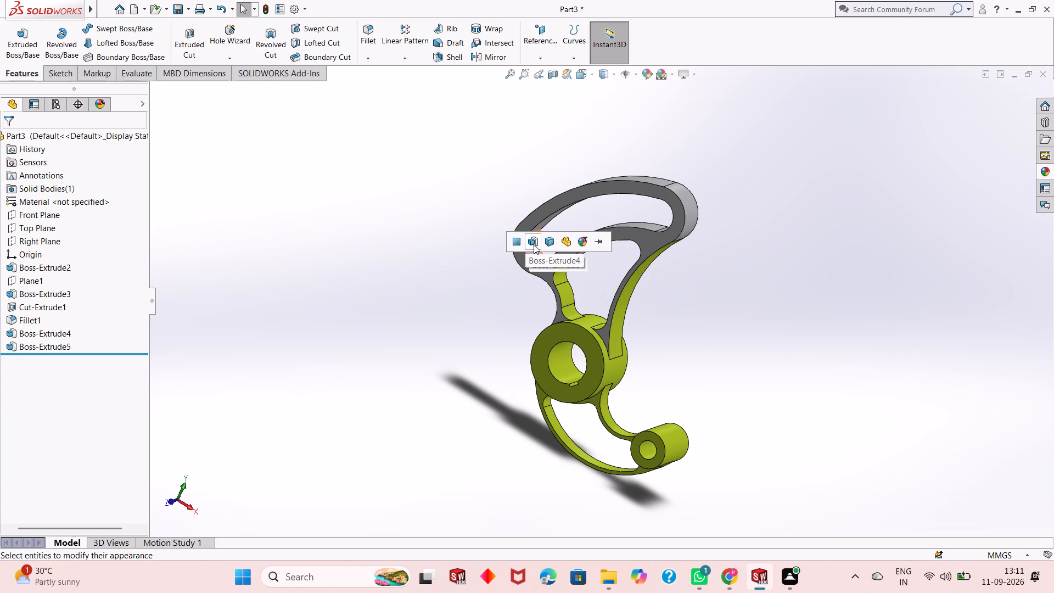
{"action": "left_click", "coordinate": [519, 246]}
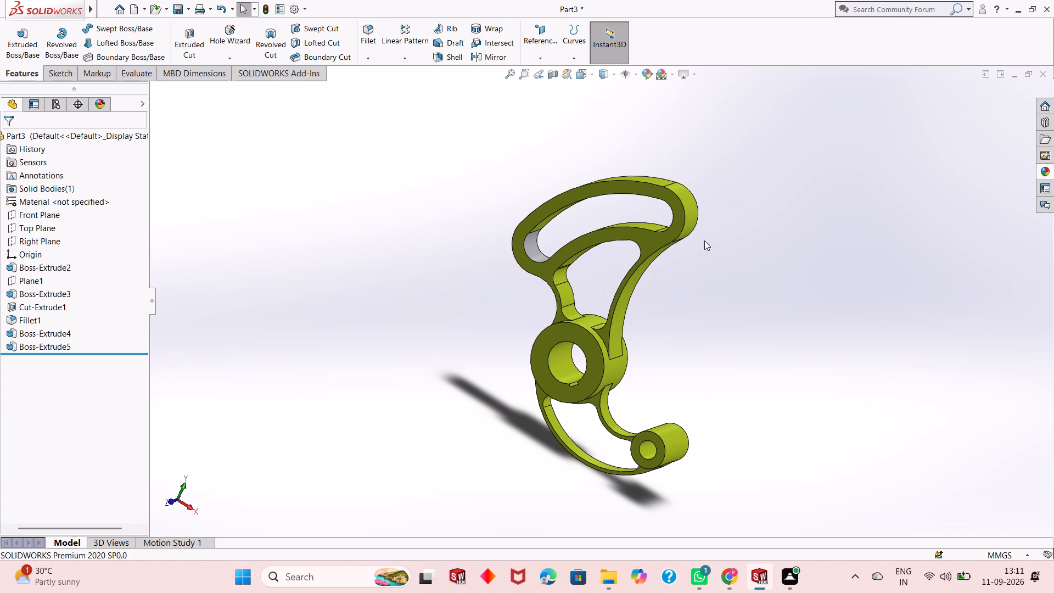
Apply the polished aluminum appearance to only the upper curved wall inside the arc slot.
{"action": "scroll", "coordinate": [640, 263], "scroll_direction": "down", "scroll_amount": 3}
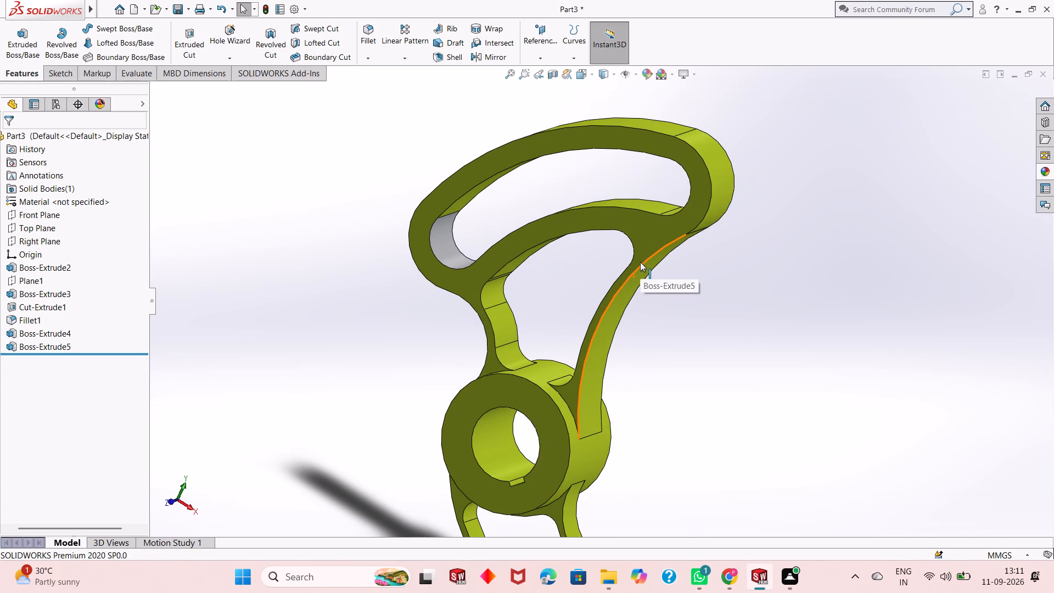
{"action": "left_click", "coordinate": [1047, 167]}
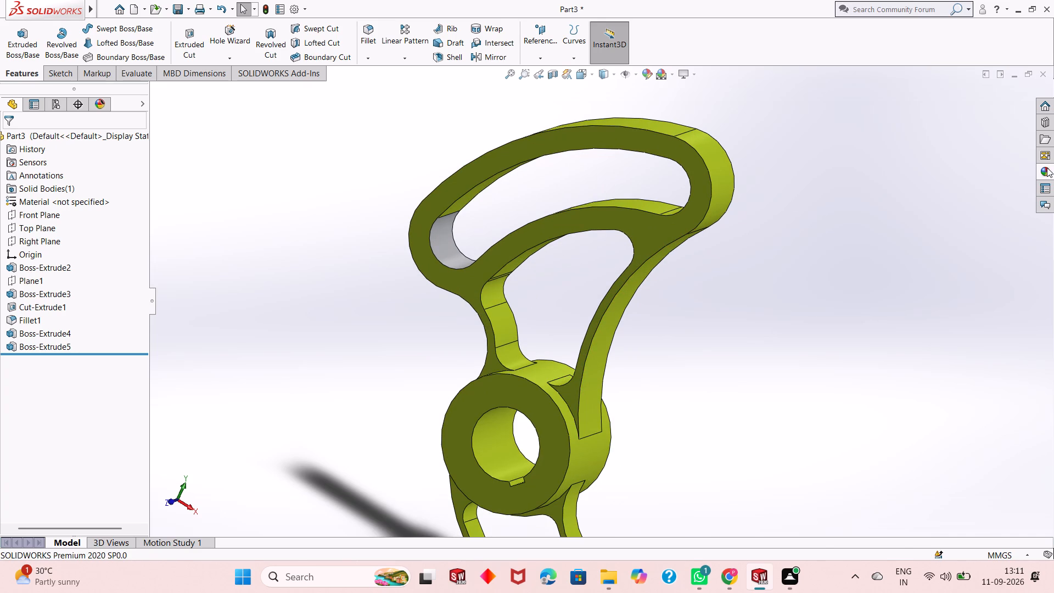
{"action": "left_click_drag", "start_coordinate": [881, 400], "coordinate": [490, 195]}
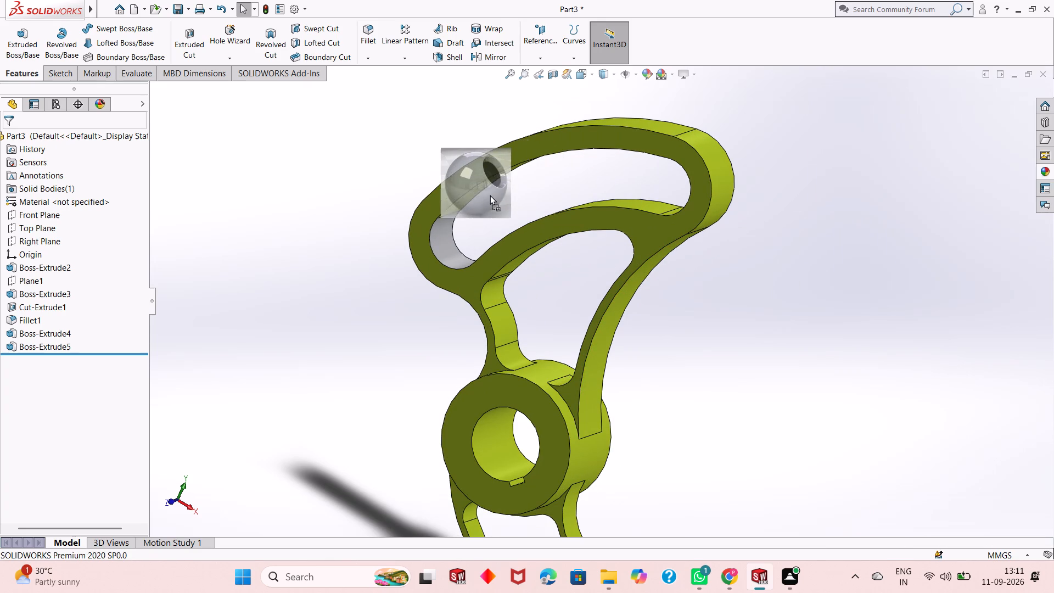
{"action": "left_click_drag", "start_coordinate": [490, 195], "coordinate": [456, 204]}
{"action": "left_click", "coordinate": [455, 204]}
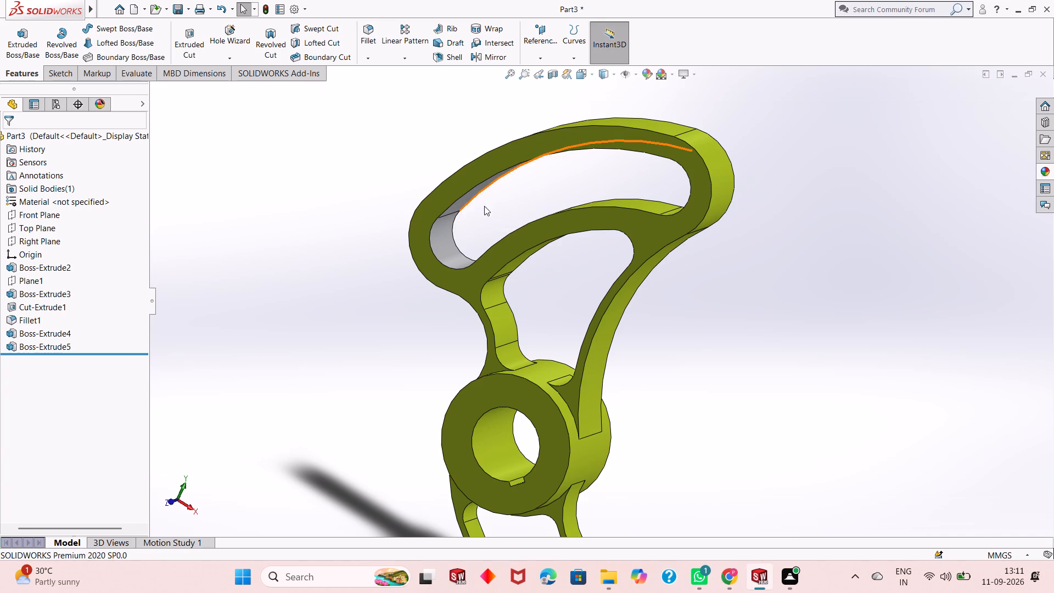
Apply the polished aluminum appearance to only the lower curved wall inside the arc slot.
{"action": "left_click", "coordinate": [1044, 172]}
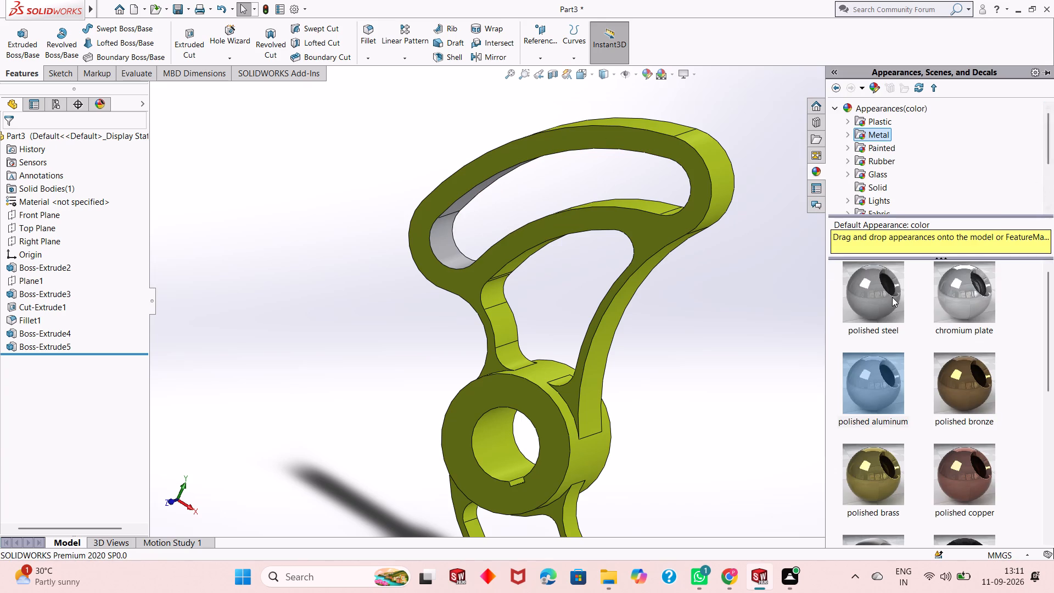
{"action": "left_click_drag", "start_coordinate": [887, 398], "coordinate": [642, 204]}
{"action": "left_click", "coordinate": [642, 204]}
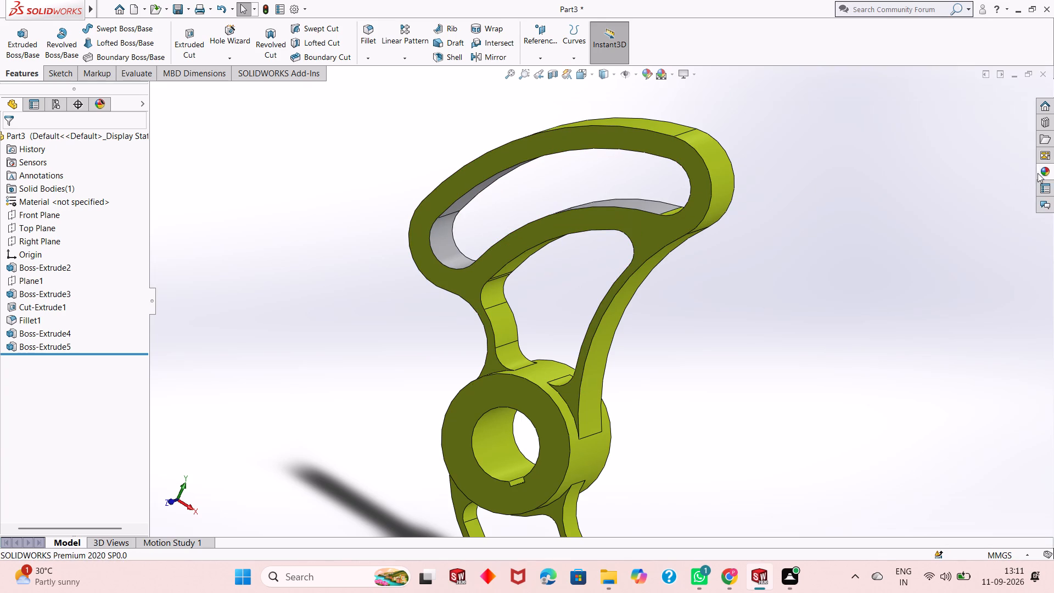
Apply the polished aluminum appearance to only the cylindrical bore face of the large ring.
{"action": "left_click", "coordinate": [1043, 171]}
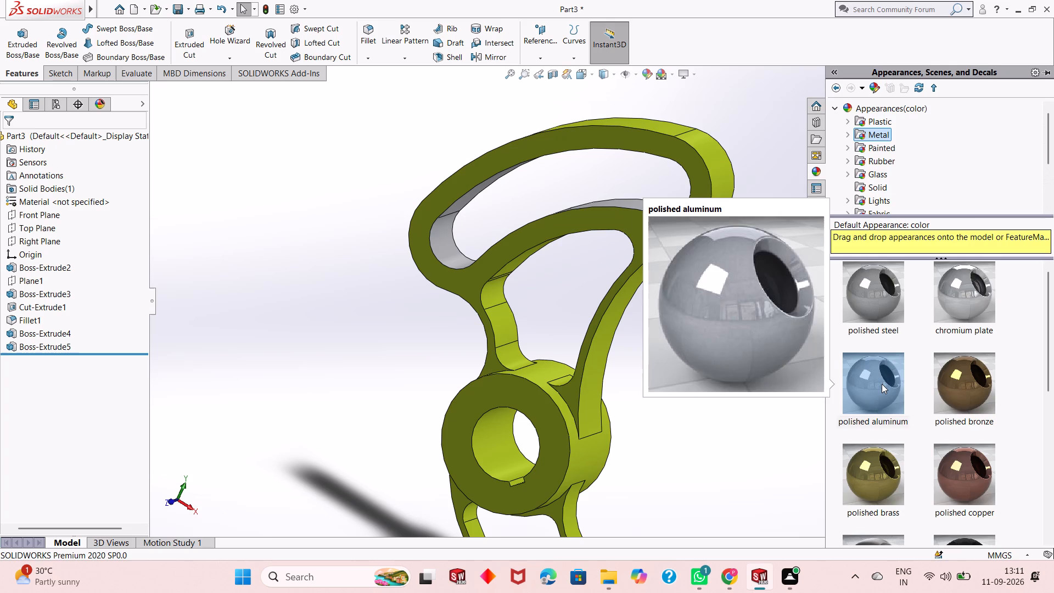
{"action": "left_click_drag", "start_coordinate": [882, 384], "coordinate": [503, 443]}
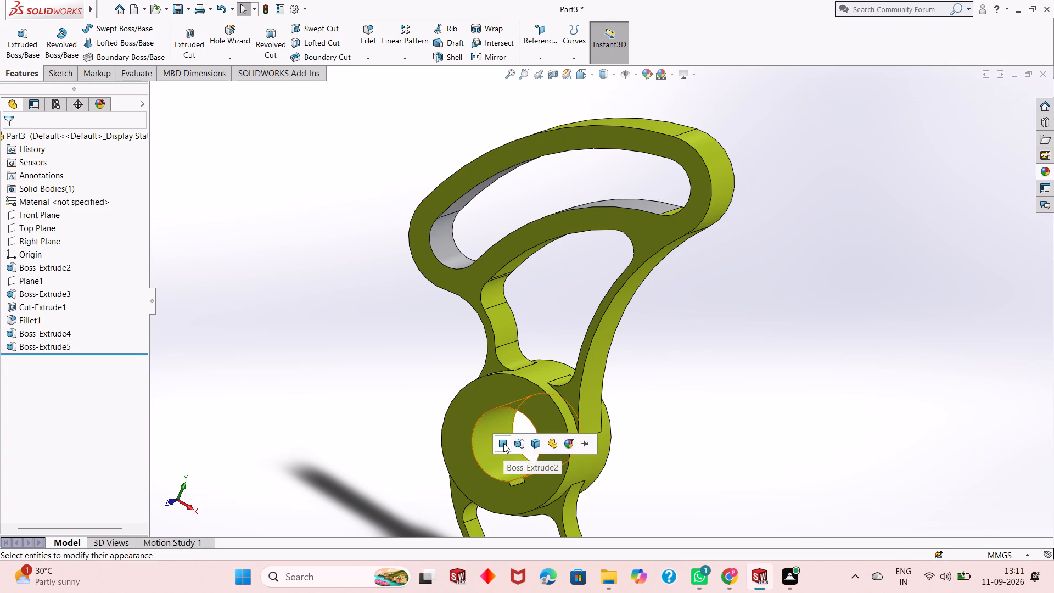
{"action": "left_click", "coordinate": [503, 443]}
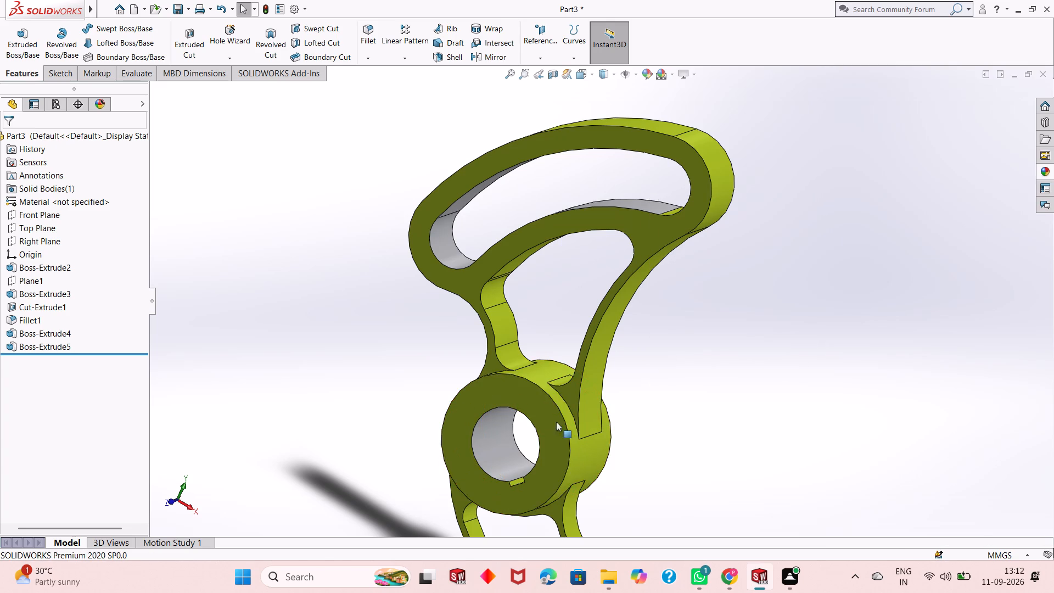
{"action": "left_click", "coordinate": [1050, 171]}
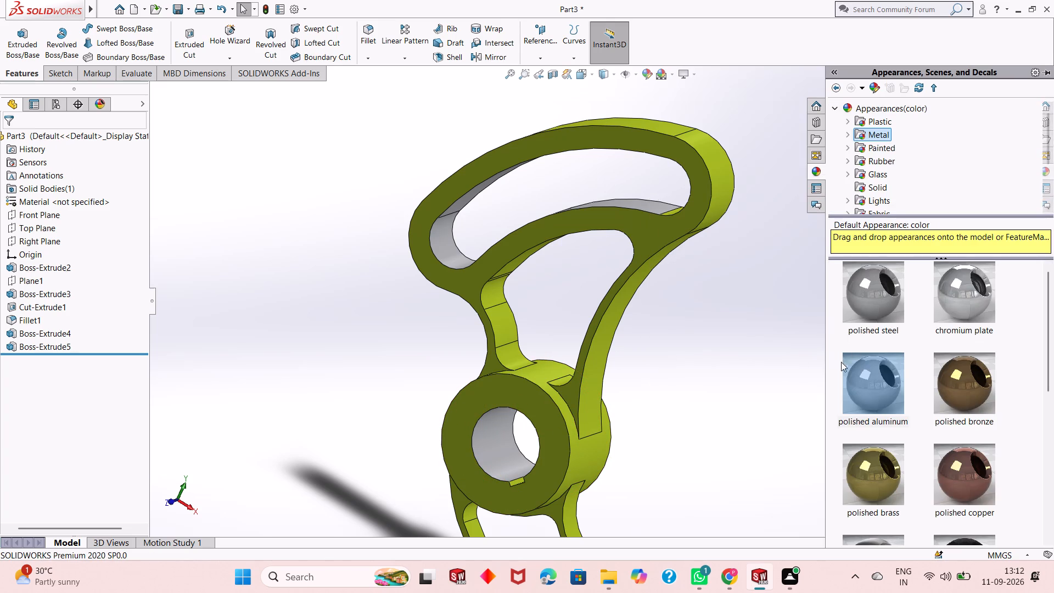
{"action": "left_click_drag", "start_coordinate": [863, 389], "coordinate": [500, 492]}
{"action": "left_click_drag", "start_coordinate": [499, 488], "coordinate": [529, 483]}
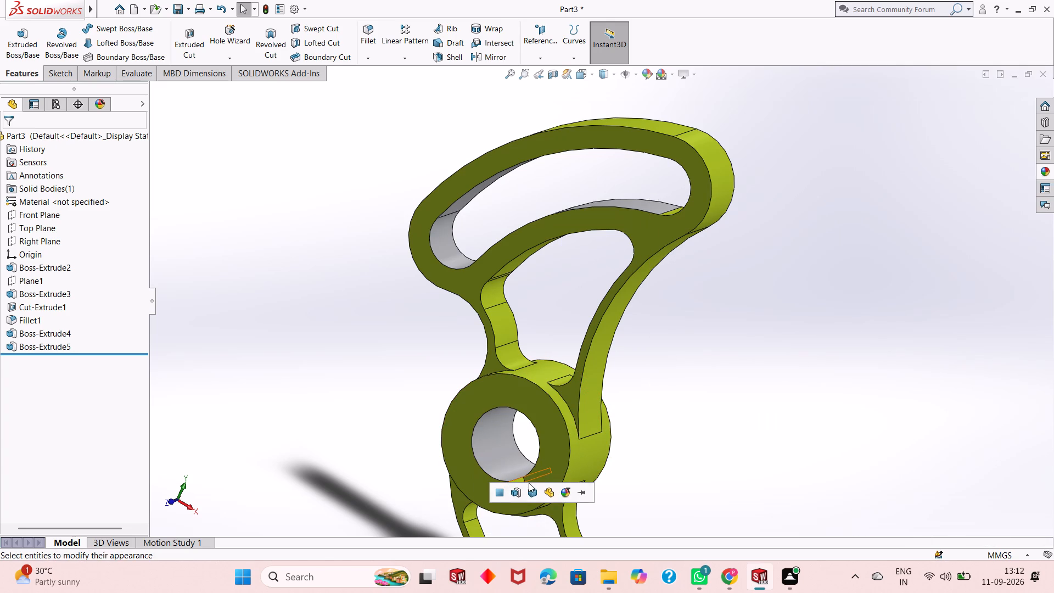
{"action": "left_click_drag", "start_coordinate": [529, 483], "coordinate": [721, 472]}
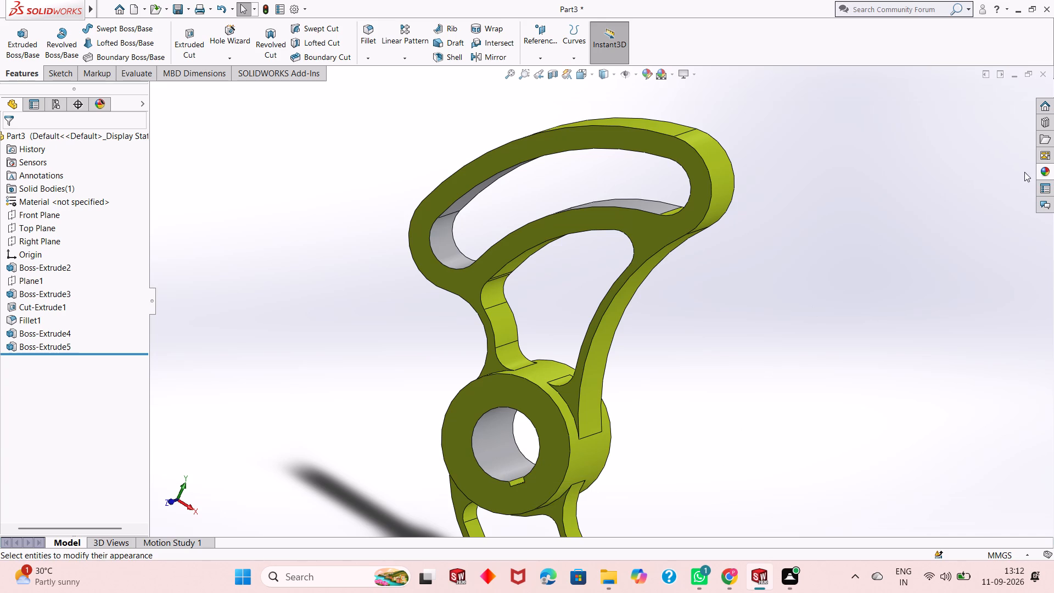
Apply the polished aluminum appearance to only one narrow face of the keyway in the large ring's bore.
{"action": "left_click", "coordinate": [1051, 172]}
{"action": "left_click_drag", "start_coordinate": [884, 386], "coordinate": [487, 473]}
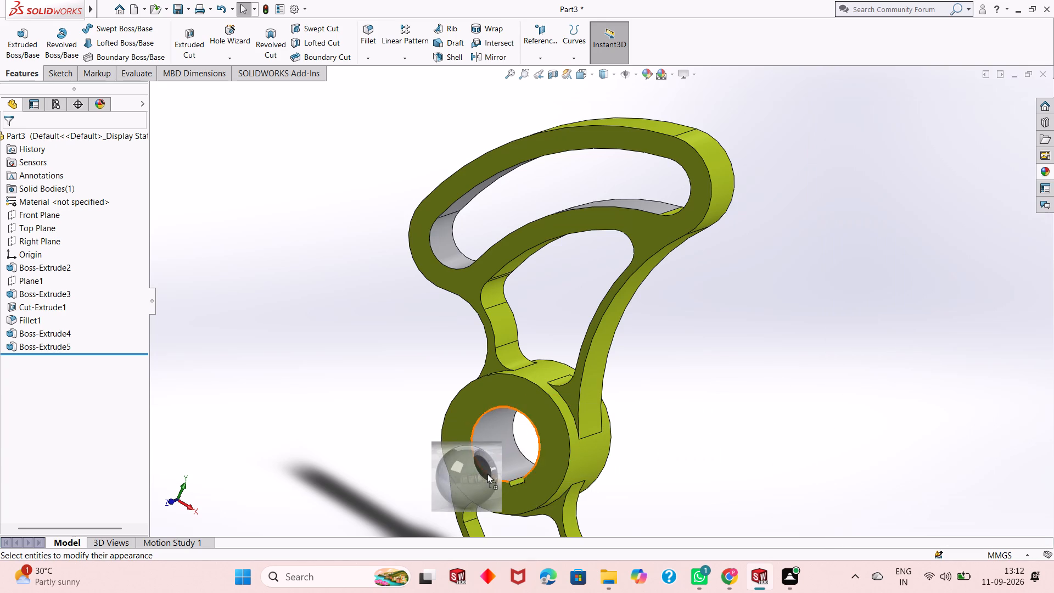
{"action": "left_click_drag", "start_coordinate": [487, 473], "coordinate": [516, 481]}
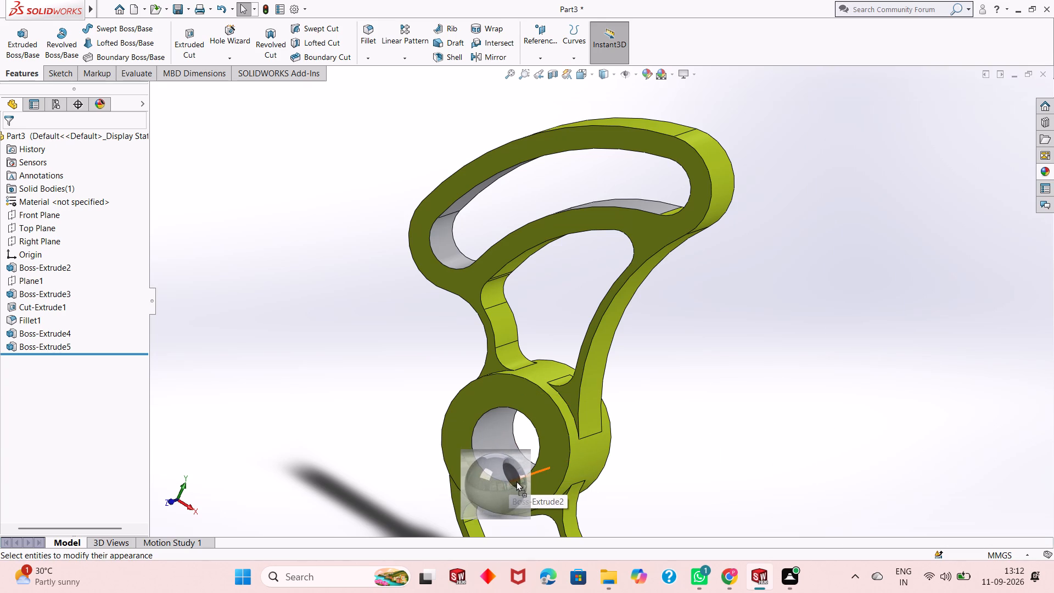
{"action": "left_click_drag", "start_coordinate": [516, 481], "coordinate": [516, 483]}
{"action": "left_click", "coordinate": [515, 484]}
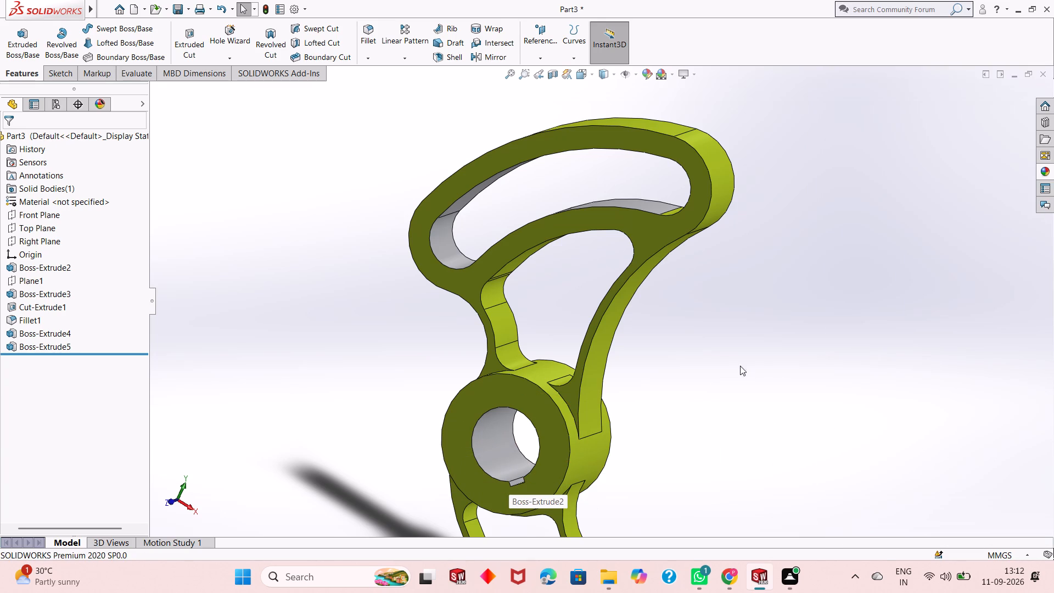
Apply the polished aluminum appearance to only the remaining rounded end face inside the arc slot.
{"action": "middle_click_drag", "start_coordinate": [646, 345], "coordinate": [730, 381]}
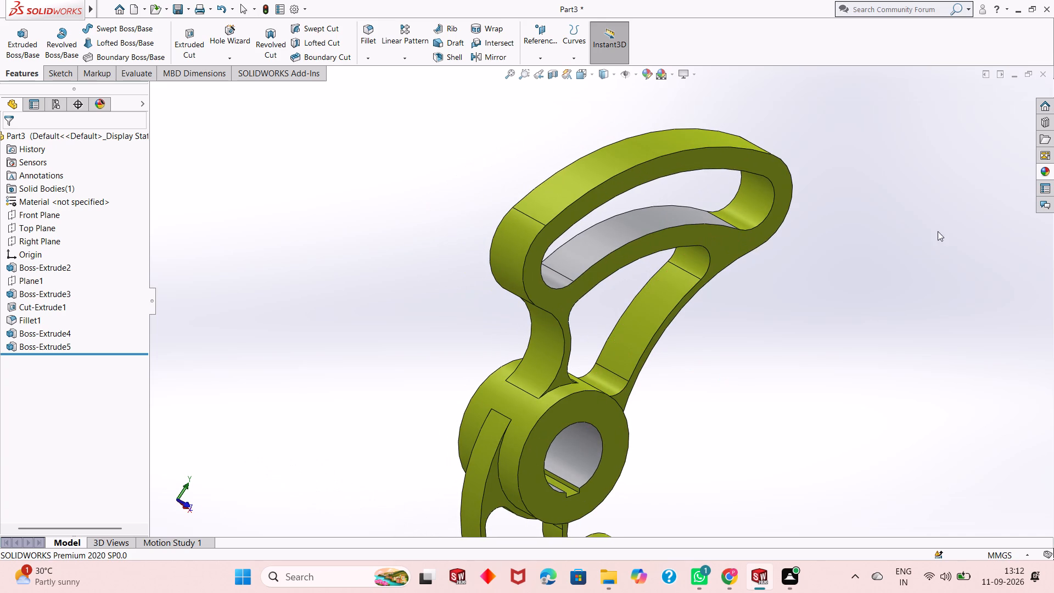
{"action": "left_click", "coordinate": [1047, 174]}
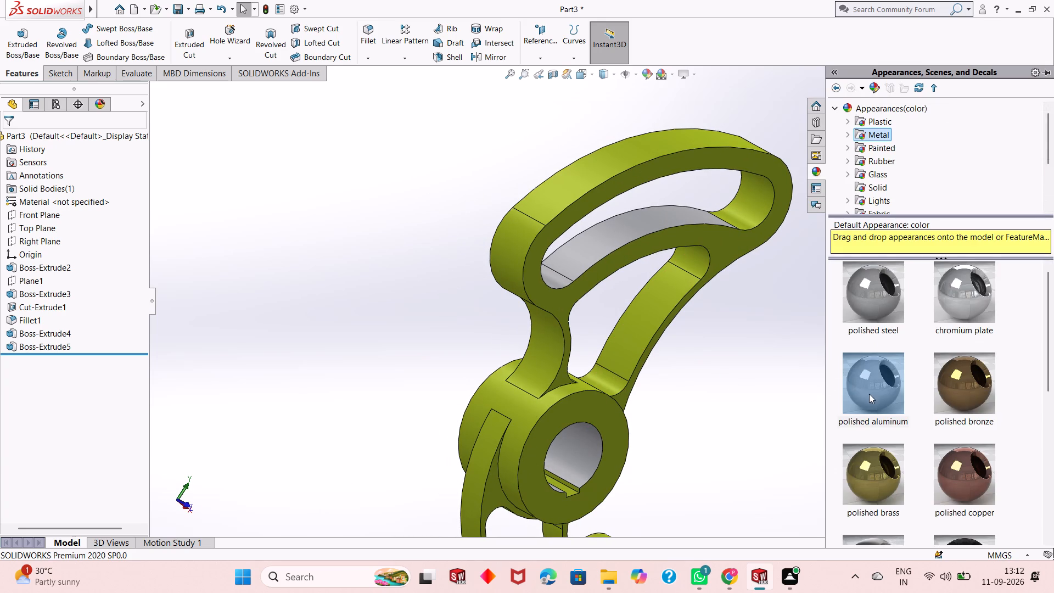
{"action": "left_click_drag", "start_coordinate": [869, 394], "coordinate": [756, 213]}
{"action": "left_click", "coordinate": [756, 213]}
Apply the polished aluminum appearance to only the remaining yellow-green face of the keyway in the large ring's bore.
{"action": "middle_click_drag", "start_coordinate": [757, 298], "coordinate": [752, 299]}
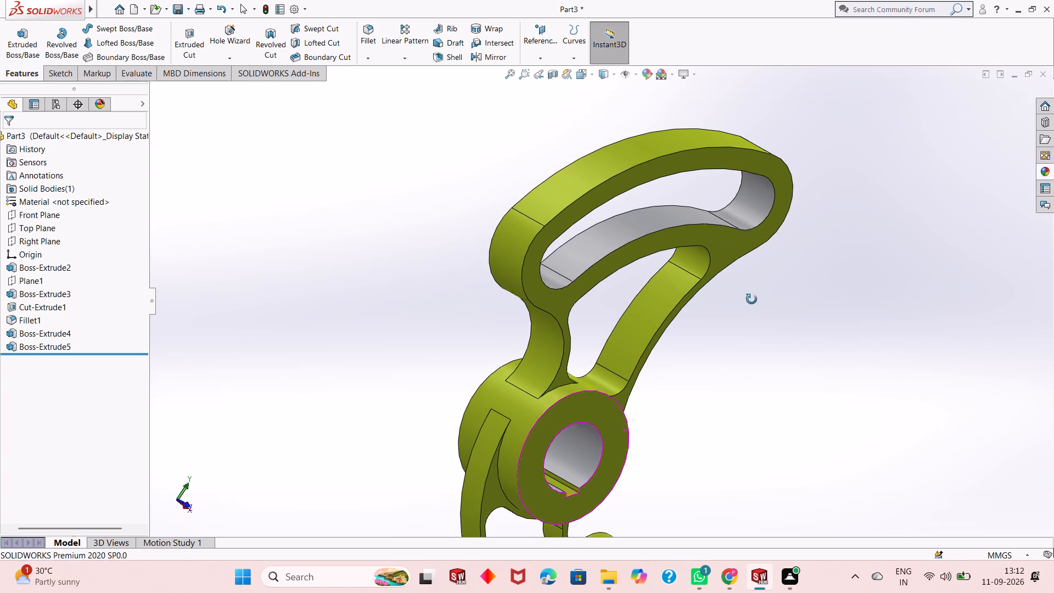
{"action": "middle_click_drag", "start_coordinate": [752, 299], "coordinate": [647, 323]}
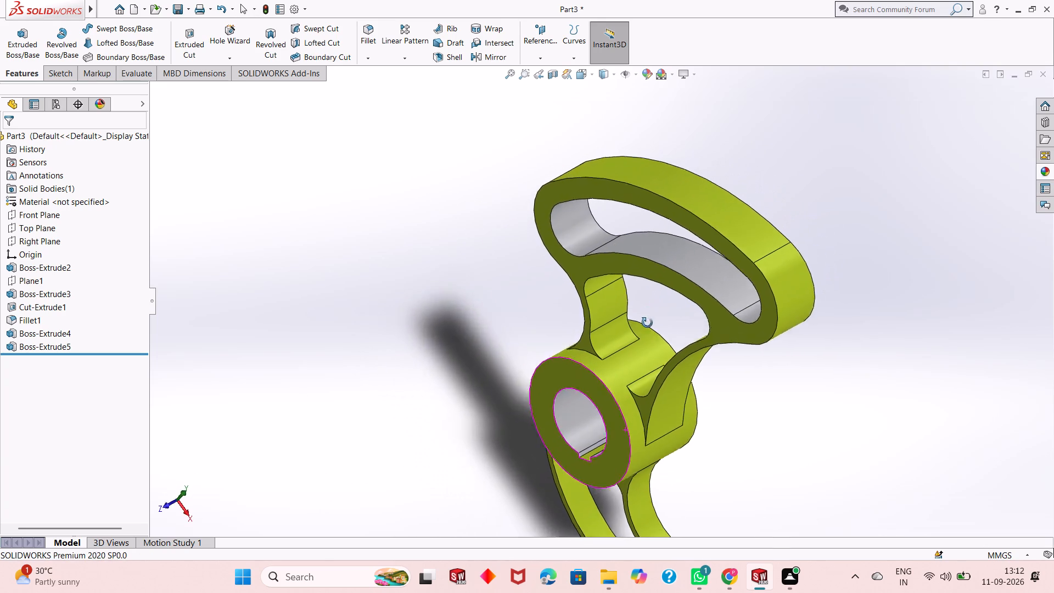
{"action": "middle_click_drag", "start_coordinate": [647, 323], "coordinate": [673, 377]}
{"action": "left_click", "coordinate": [1044, 172]}
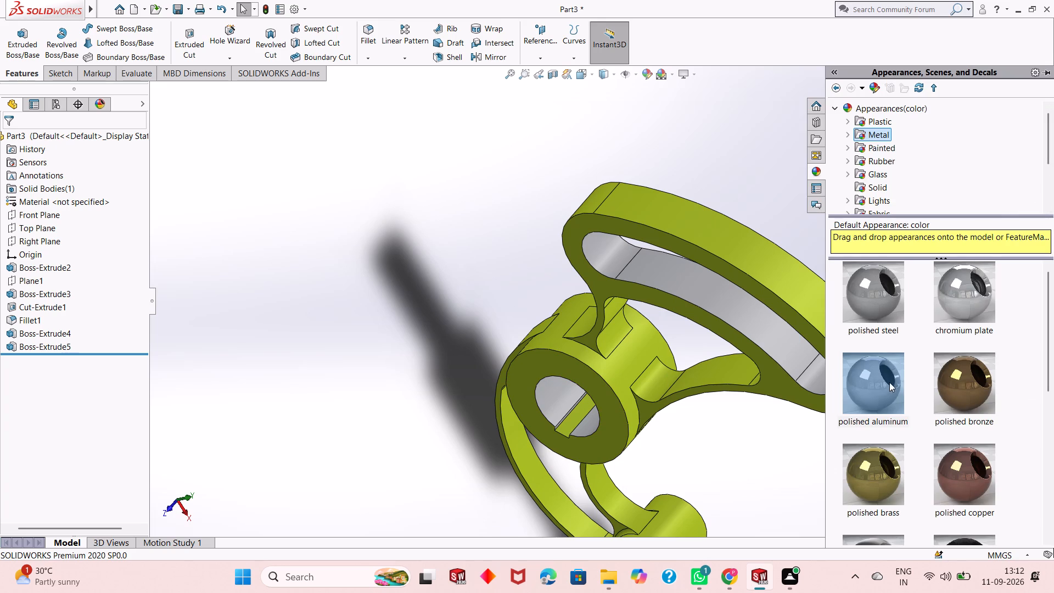
{"action": "left_click_drag", "start_coordinate": [892, 385], "coordinate": [598, 427]}
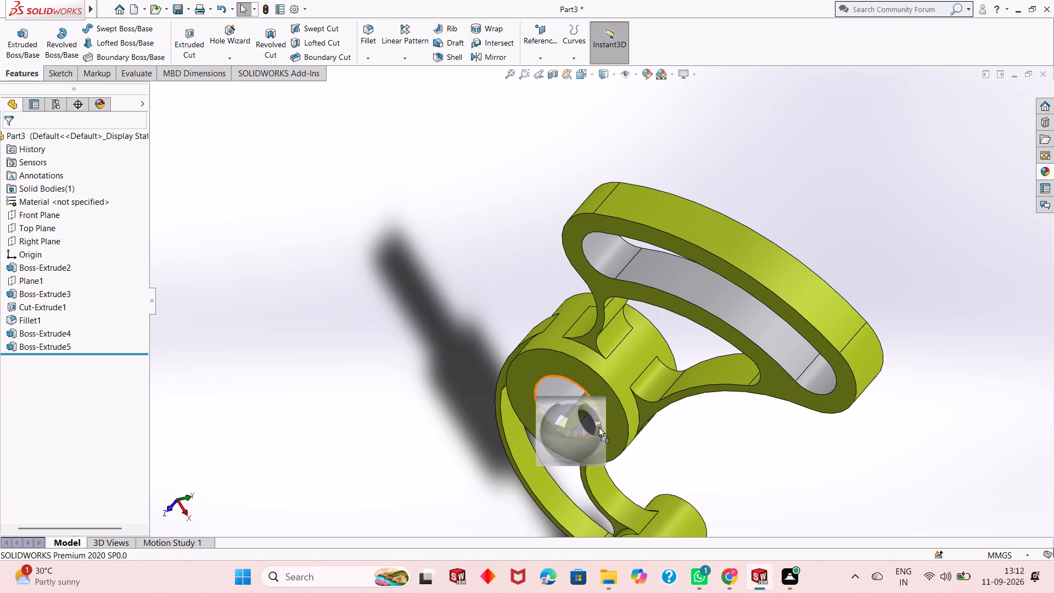
{"action": "left_click_drag", "start_coordinate": [598, 427], "coordinate": [573, 418]}
{"action": "left_click", "coordinate": [571, 421]}
Apply the polished aluminum appearance to only the bore face of the small ring.
{"action": "middle_click_drag", "start_coordinate": [656, 436], "coordinate": [655, 348]}
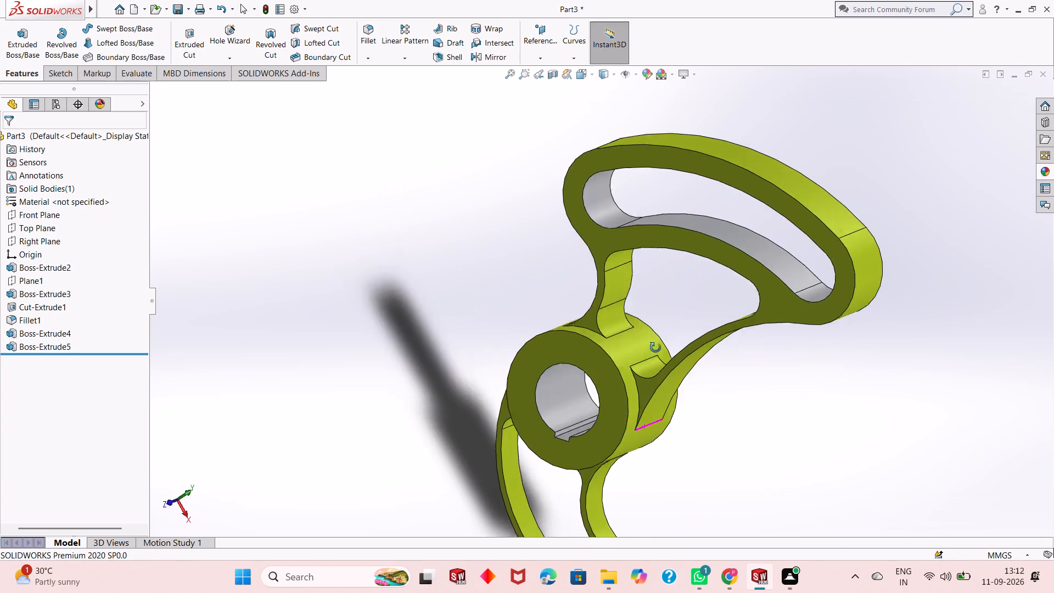
{"action": "middle_click_drag", "start_coordinate": [655, 348], "coordinate": [647, 256]}
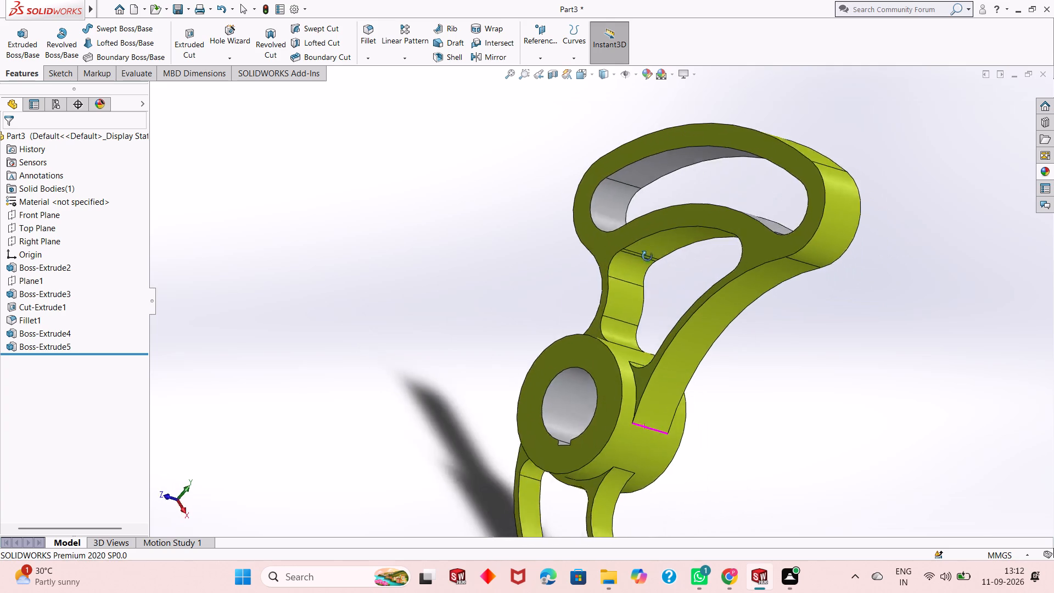
{"action": "middle_click_drag", "start_coordinate": [647, 256], "coordinate": [648, 301]}
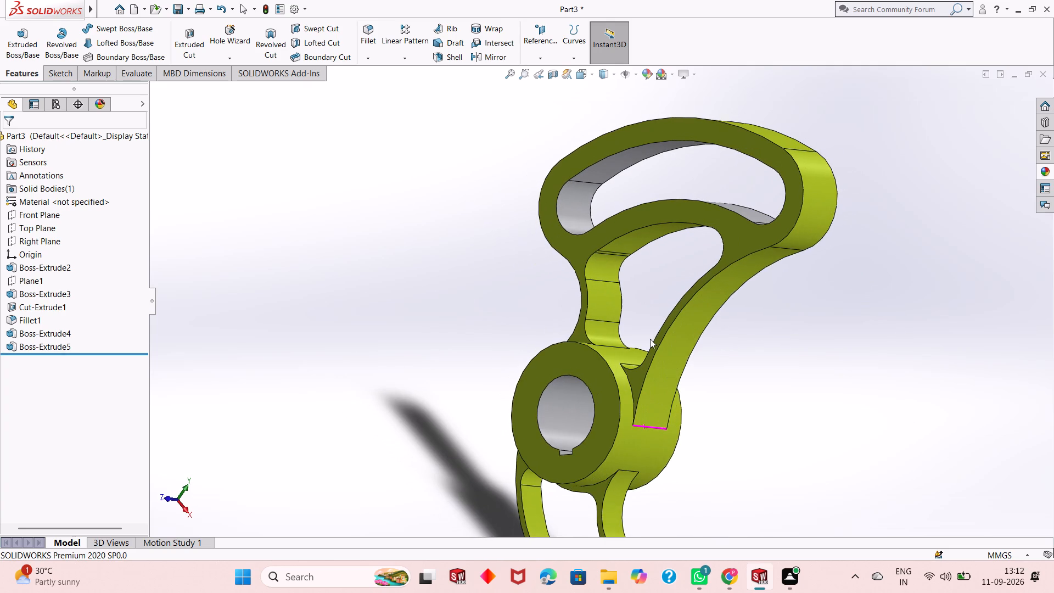
{"action": "scroll", "coordinate": [661, 365], "scroll_direction": "up", "scroll_amount": 3}
{"action": "middle_click_drag", "start_coordinate": [625, 386], "coordinate": [631, 415]}
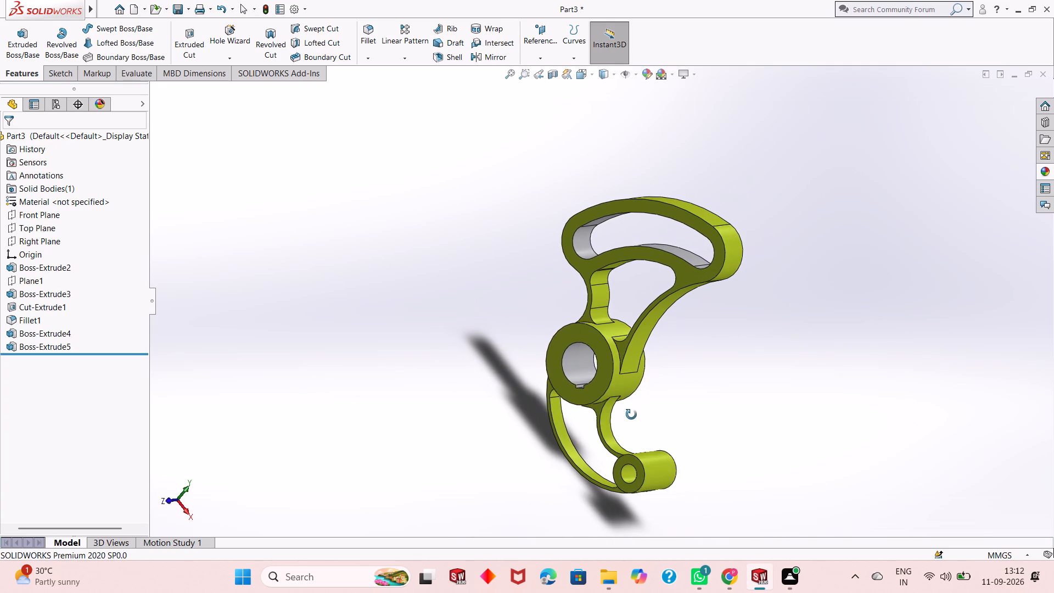
{"action": "middle_click_drag", "start_coordinate": [631, 415], "coordinate": [632, 415]}
{"action": "left_click", "coordinate": [1041, 165]}
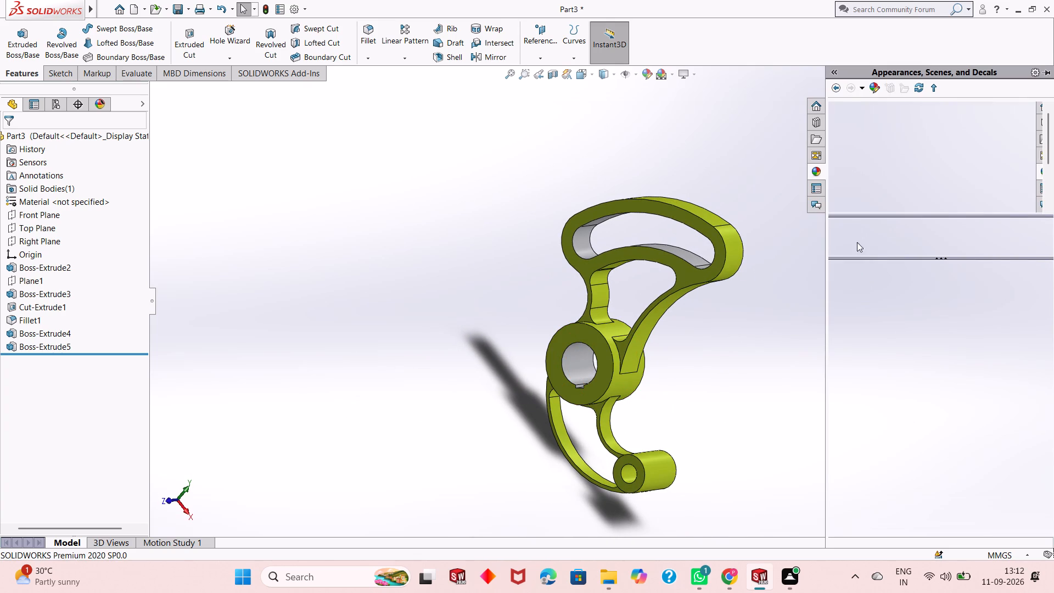
{"action": "left_click_drag", "start_coordinate": [877, 391], "coordinate": [620, 480]}
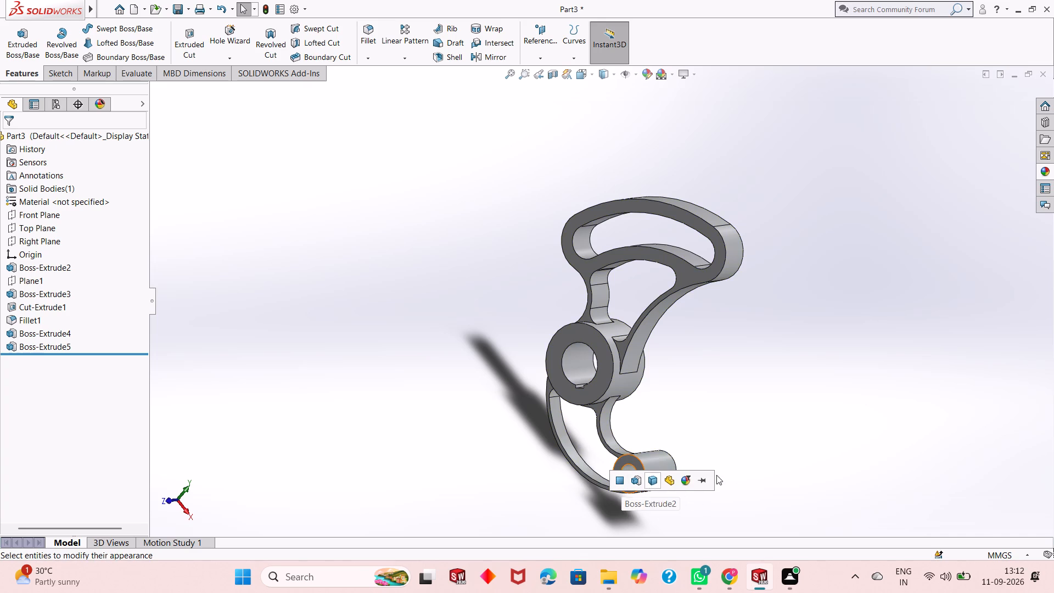
{"action": "left_click", "coordinate": [1046, 167]}
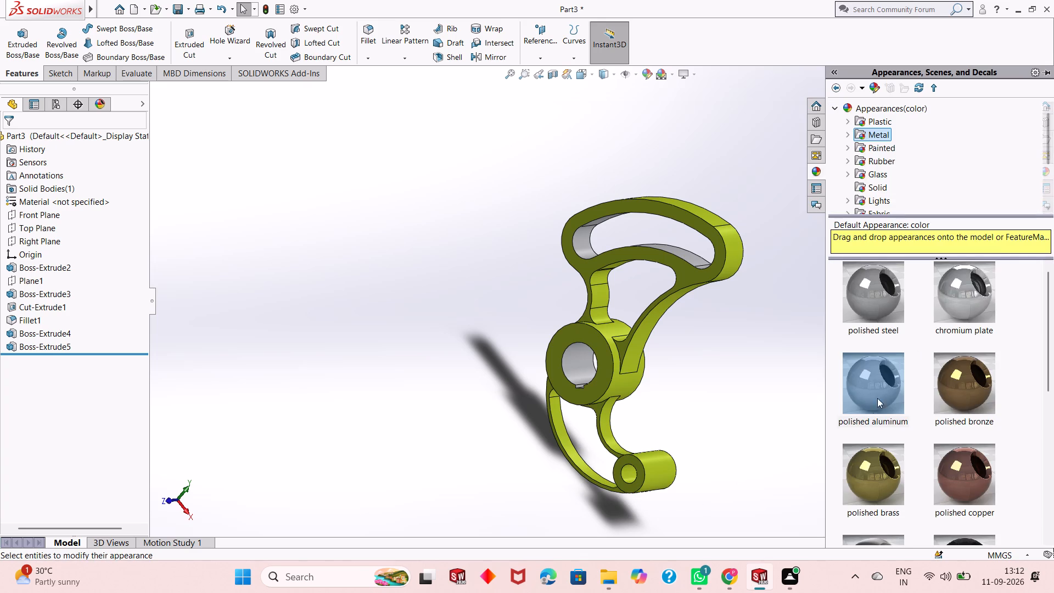
{"action": "left_click_drag", "start_coordinate": [874, 387], "coordinate": [626, 477]}
{"action": "left_click", "coordinate": [626, 477]}
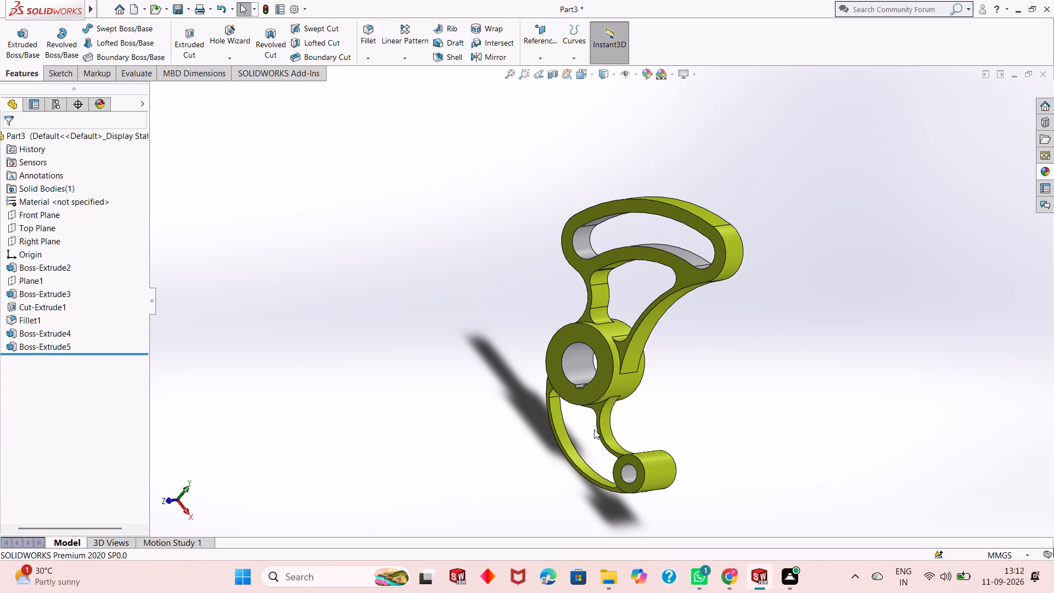
Examine the whole part and its finished surfaces from several angles, including the isometric view.
{"action": "middle_click_drag", "start_coordinate": [655, 425], "coordinate": [691, 449]}
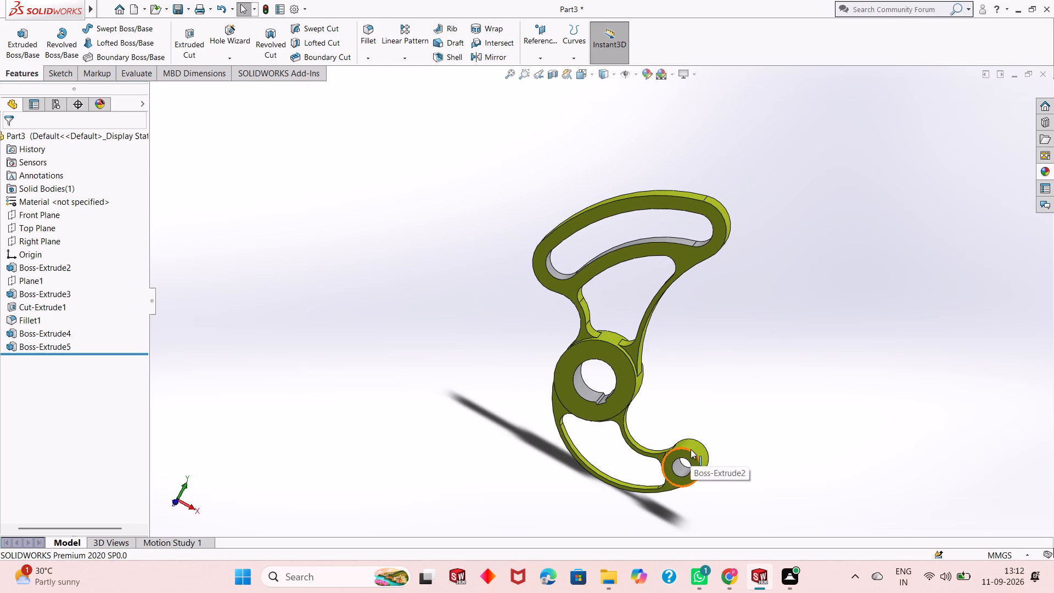
{"action": "scroll", "coordinate": [643, 356], "scroll_direction": "up", "scroll_amount": 3}
{"action": "scroll", "coordinate": [655, 310], "scroll_direction": "down", "scroll_amount": 1}
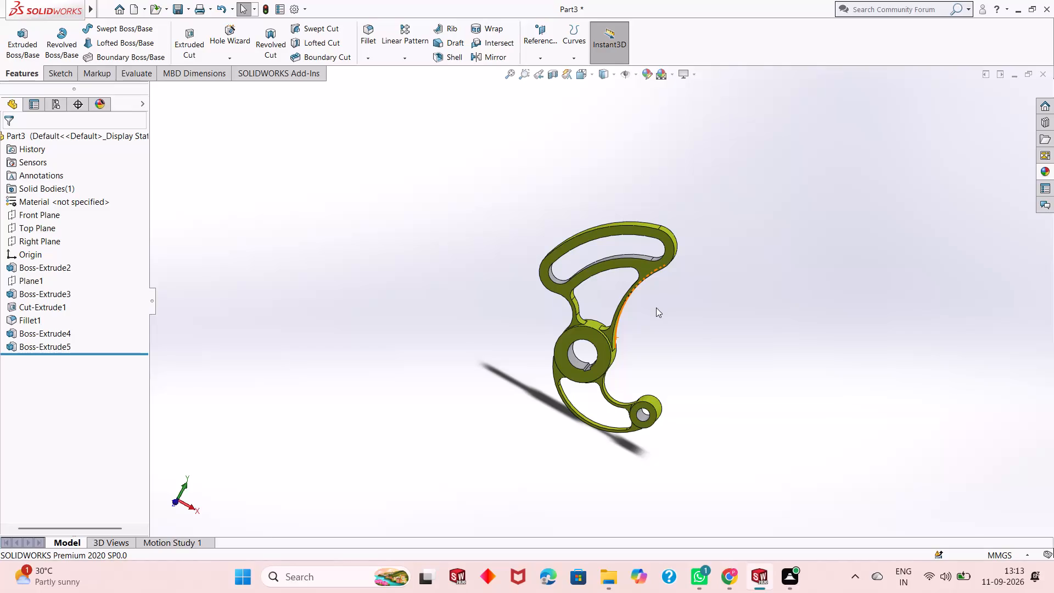
{"action": "scroll", "coordinate": [656, 307], "scroll_direction": "down", "scroll_amount": 1}
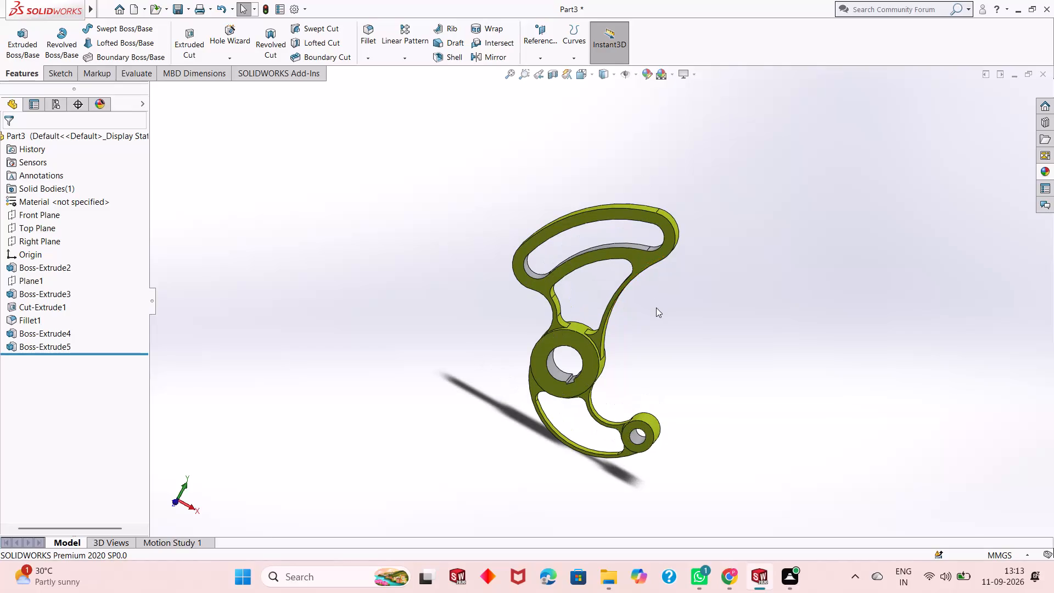
{"action": "scroll", "coordinate": [656, 307], "scroll_direction": "up", "scroll_amount": 1}
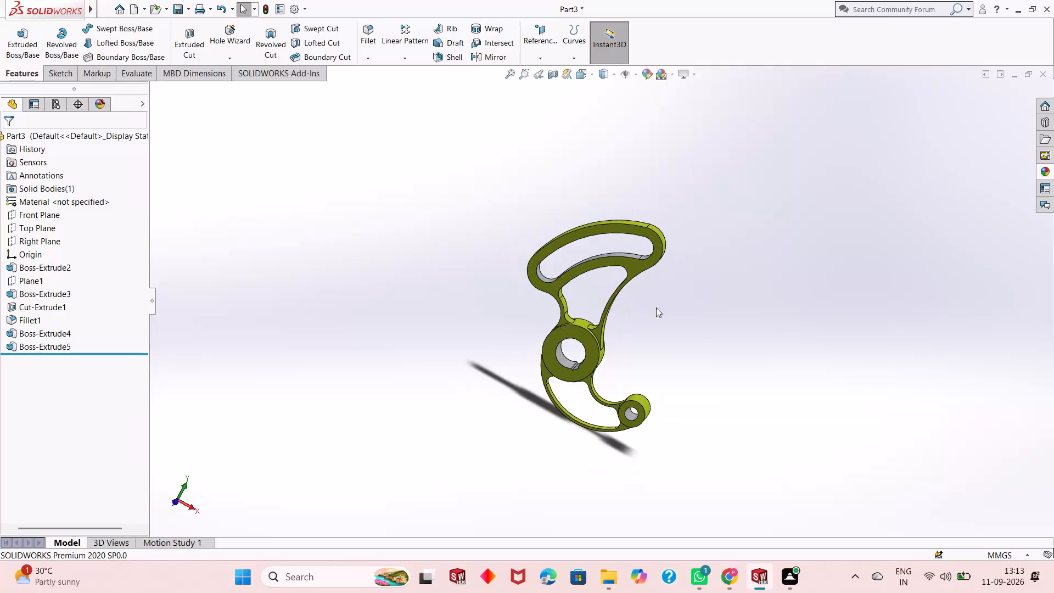
{"action": "scroll", "coordinate": [659, 304], "scroll_direction": "up", "scroll_amount": 1}
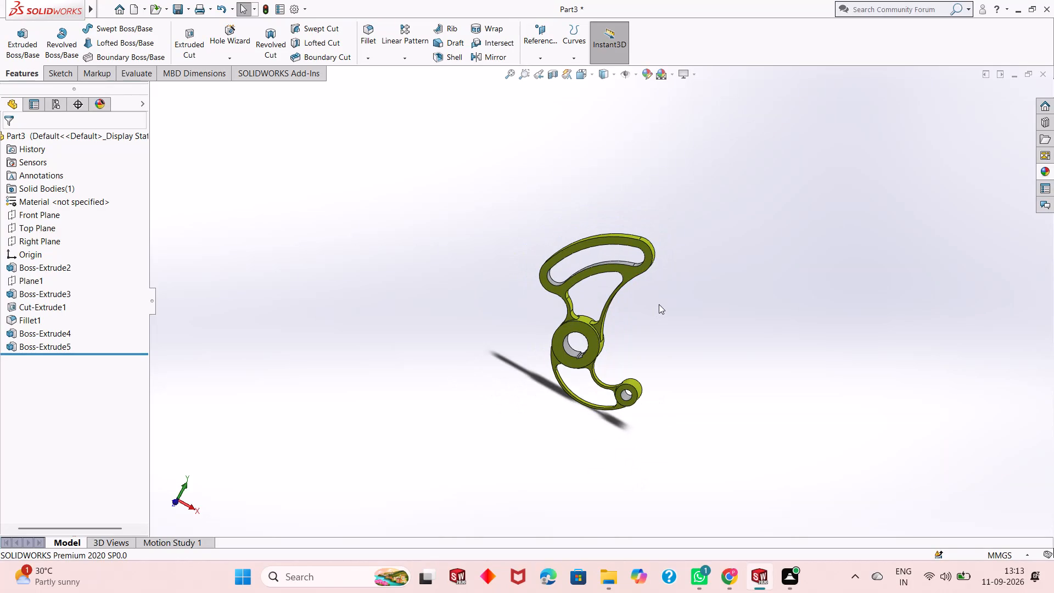
{"action": "scroll", "coordinate": [659, 304], "scroll_direction": "up", "scroll_amount": 1}
{"action": "scroll", "coordinate": [659, 304], "scroll_direction": "down", "scroll_amount": 2}
{"action": "middle_click_drag", "start_coordinate": [618, 330], "coordinate": [605, 337]}
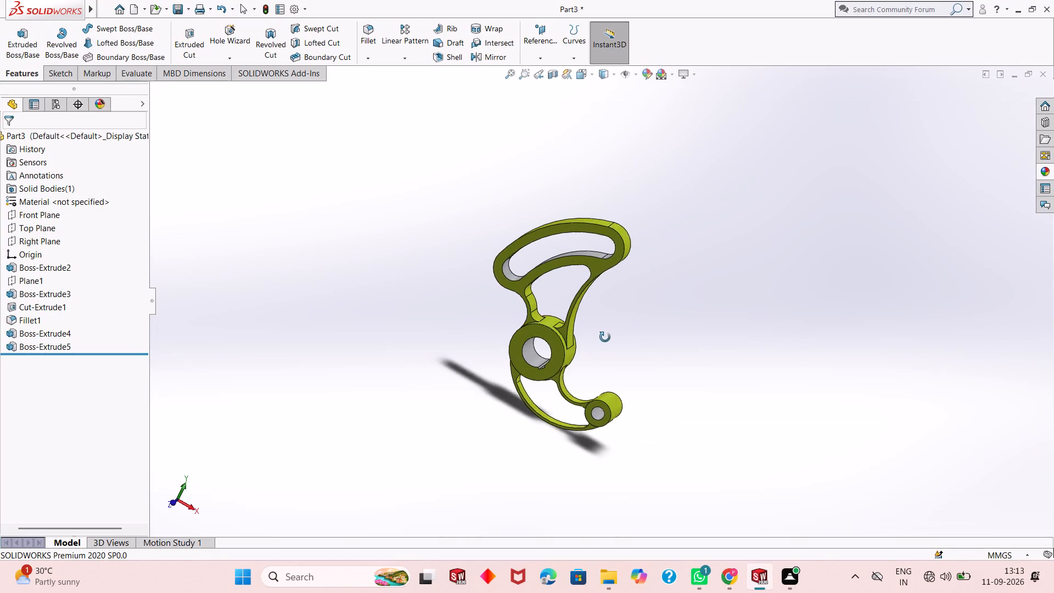
{"action": "middle_click_drag", "start_coordinate": [605, 337], "coordinate": [595, 345]}
{"action": "key", "text": "ctrl+7"}
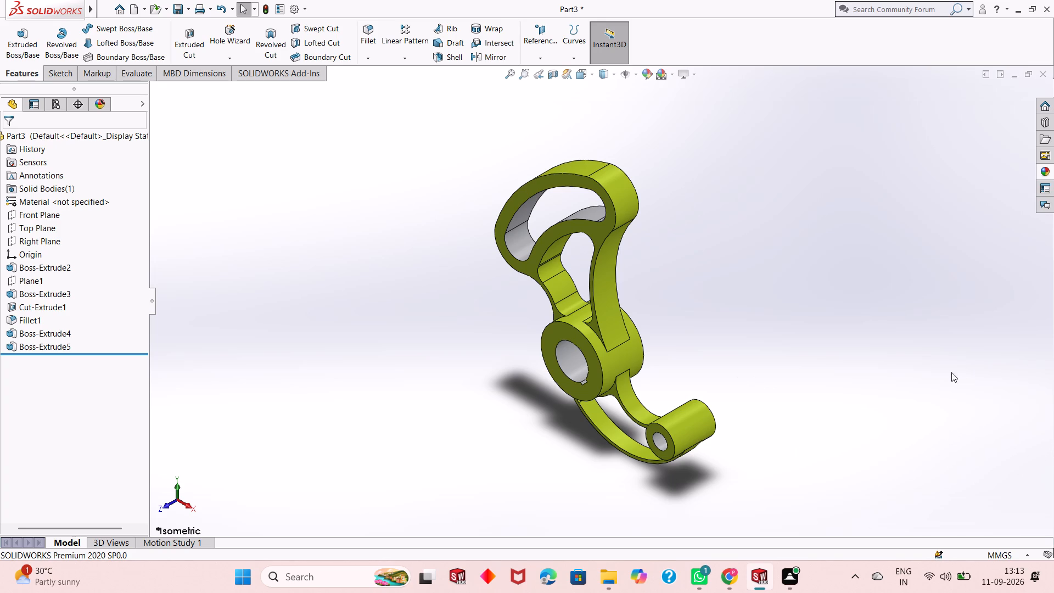
{"action": "scroll", "coordinate": [573, 349], "scroll_direction": "up", "scroll_amount": 2}
{"action": "scroll", "coordinate": [643, 322], "scroll_direction": "down", "scroll_amount": 1}
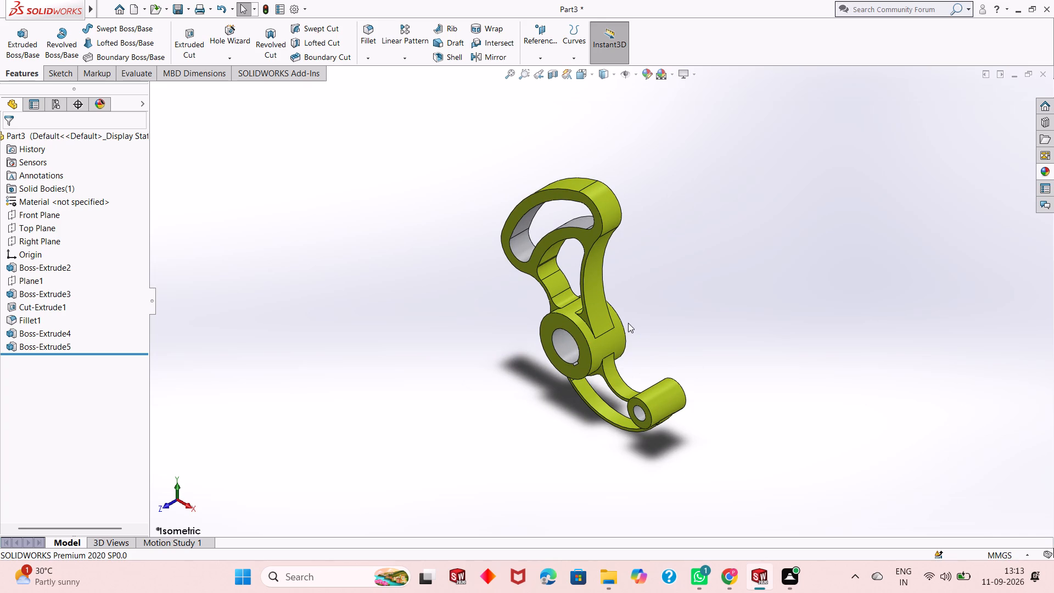
{"action": "scroll", "coordinate": [660, 320], "scroll_direction": "down", "scroll_amount": 1}
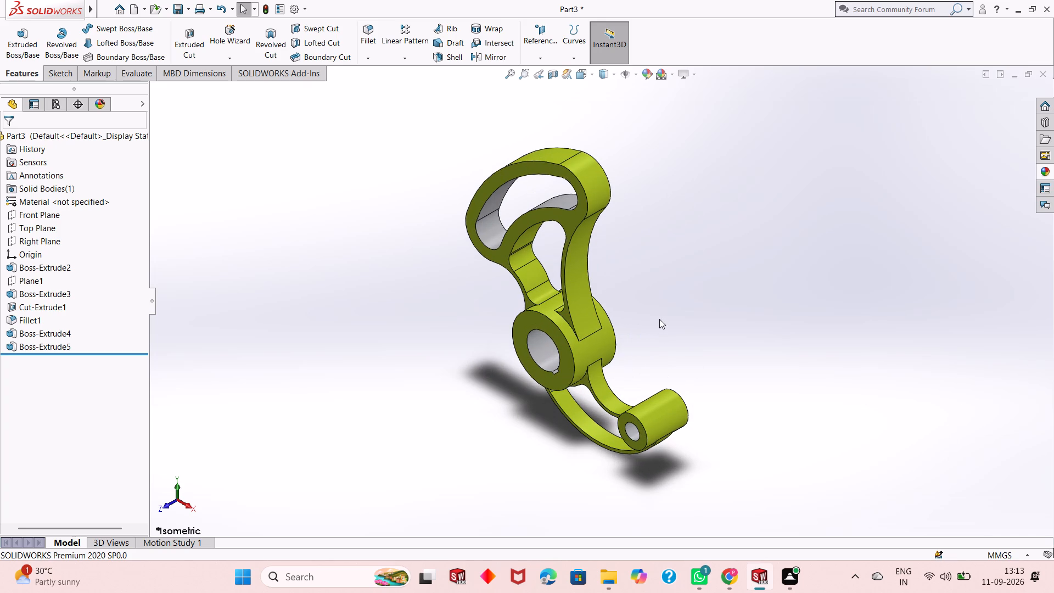
Save the part in the Downloads folder as a SOLIDWORKS Part named "Curved link bracket".
{"action": "key", "text": "ctrl+s"}
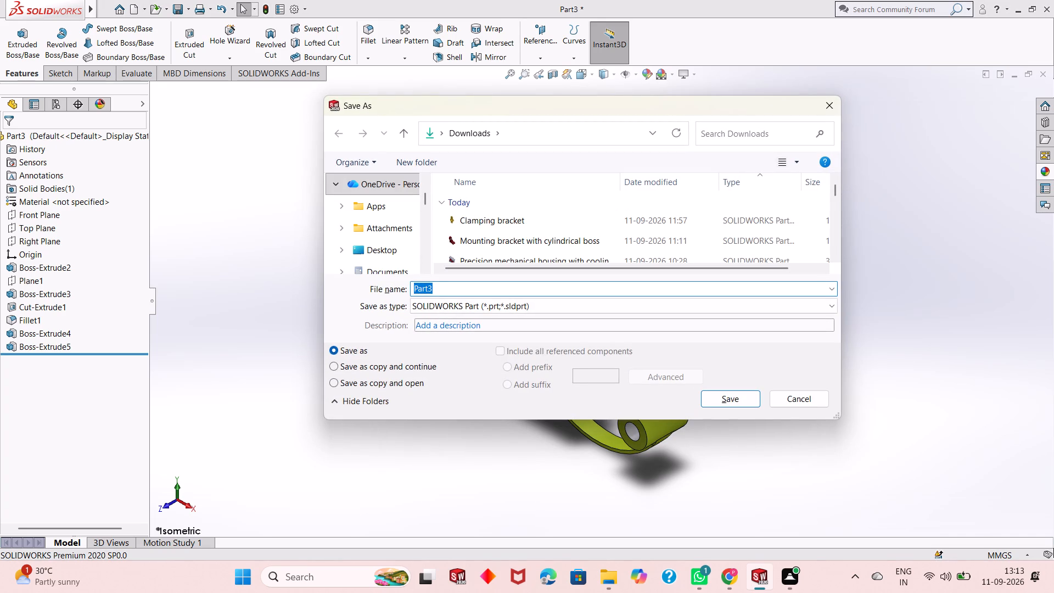
{"action": "type", "text": "Curved"}
{"action": "key", "text": "space"}
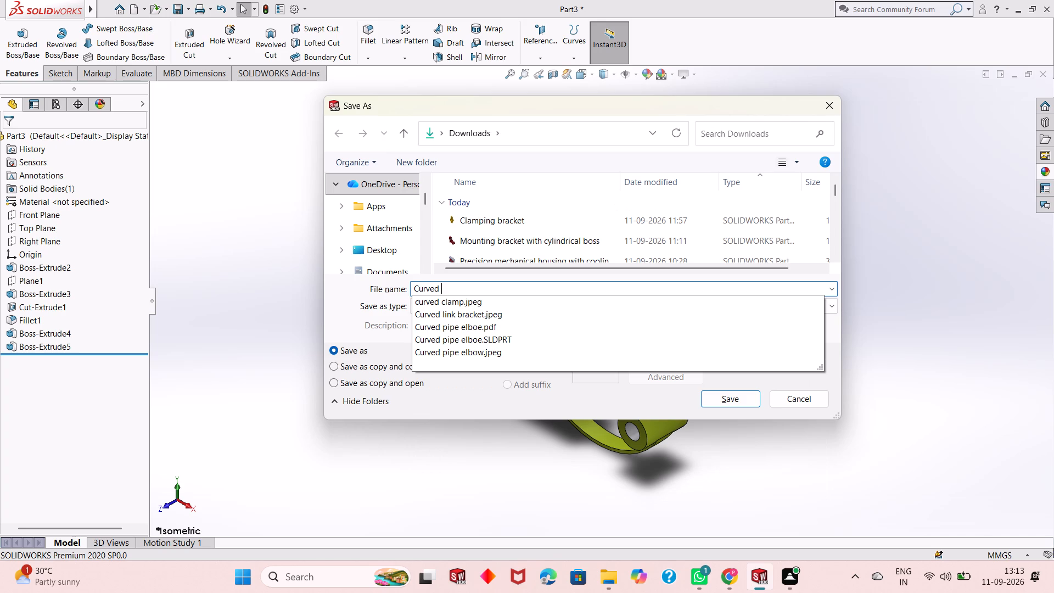
{"action": "type", "text": "li"}
{"action": "type", "text": "nk"}
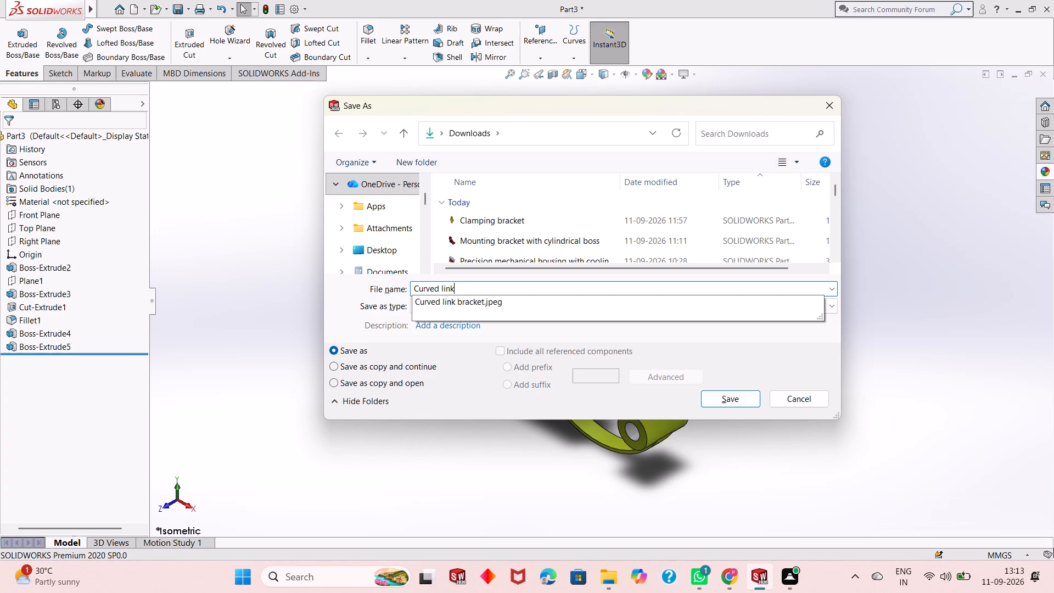
{"action": "key", "text": "space"}
{"action": "type", "text": "bracket"}
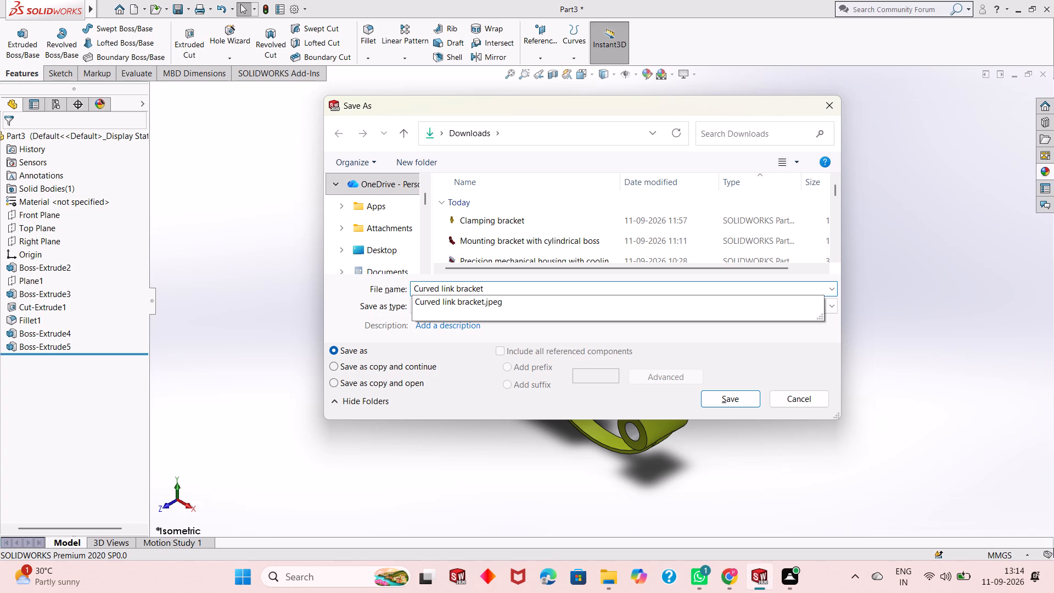
{"action": "key", "text": "Return"}
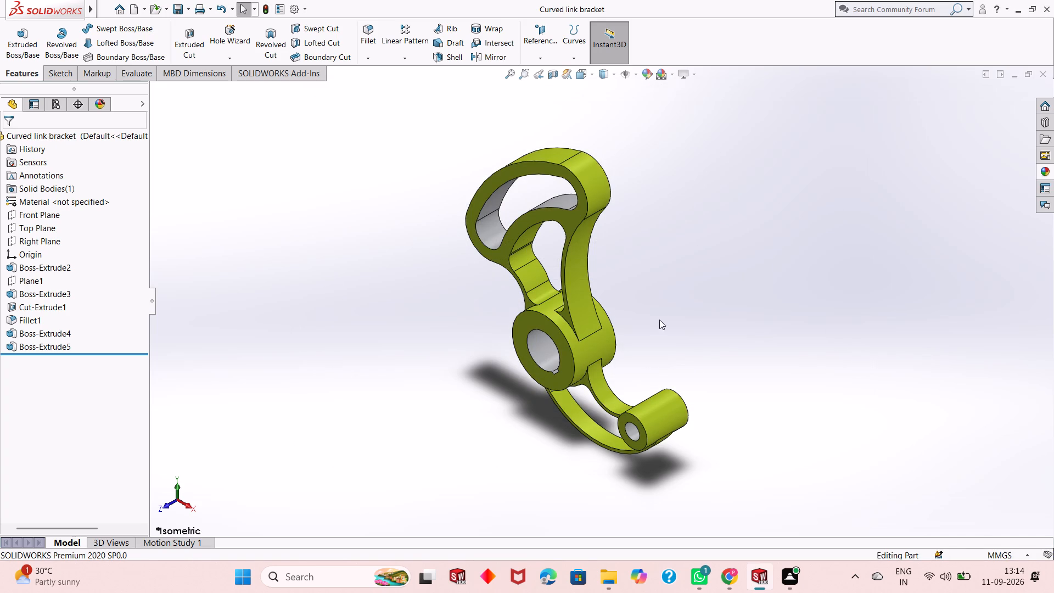
Save a PDF version of the part as "Curved link bracket" in Adobe Portable Document Format in the Downloads folder.
{"action": "left_click", "coordinate": [184, 8]}
{"action": "left_click", "coordinate": [195, 35]}
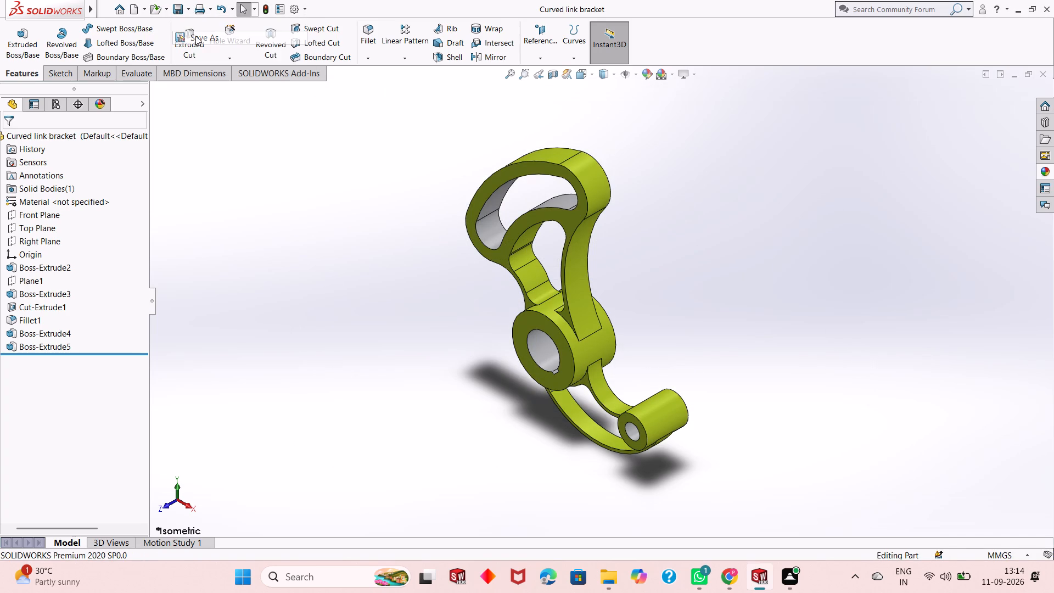
{"action": "left_click", "coordinate": [520, 310]}
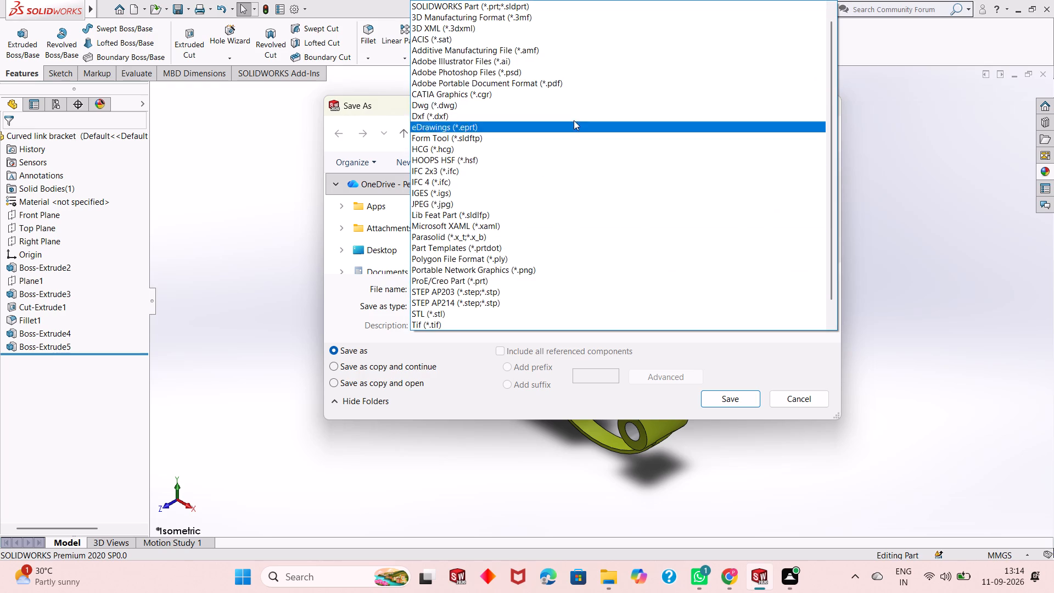
{"action": "left_click", "coordinate": [583, 82]}
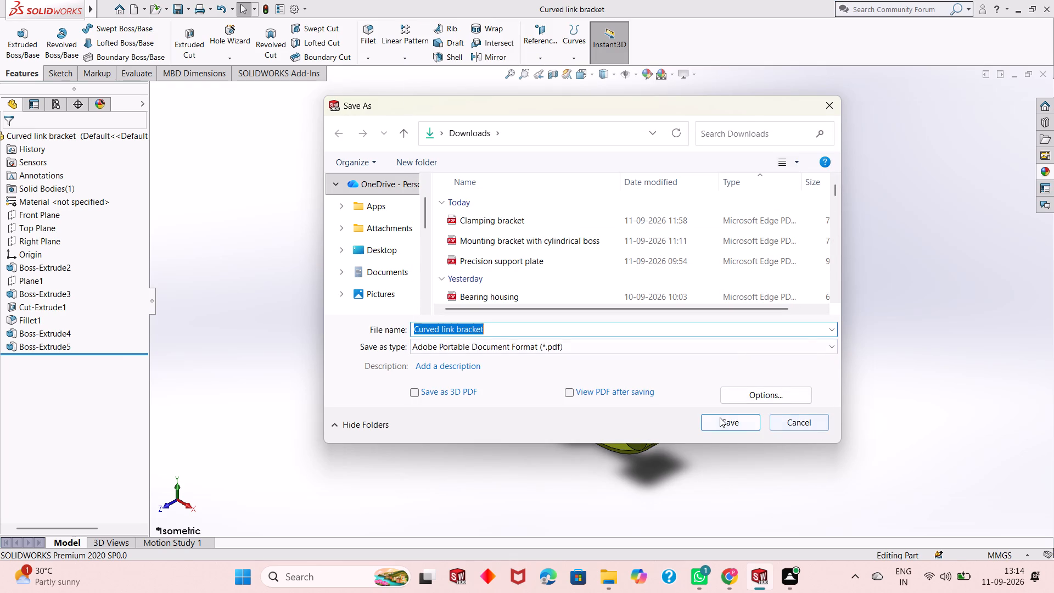
{"action": "left_click", "coordinate": [719, 417]}
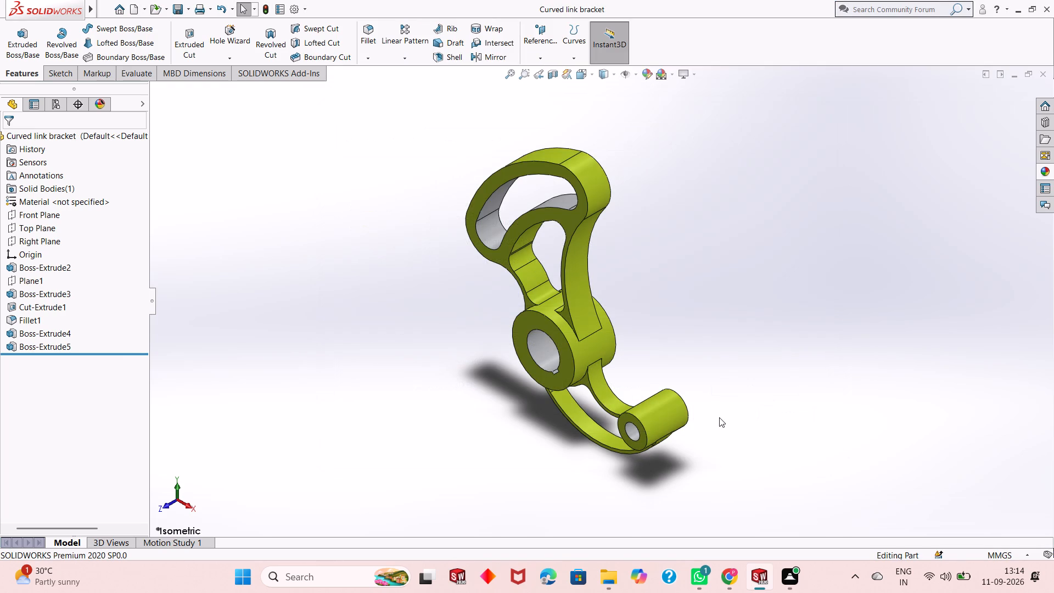